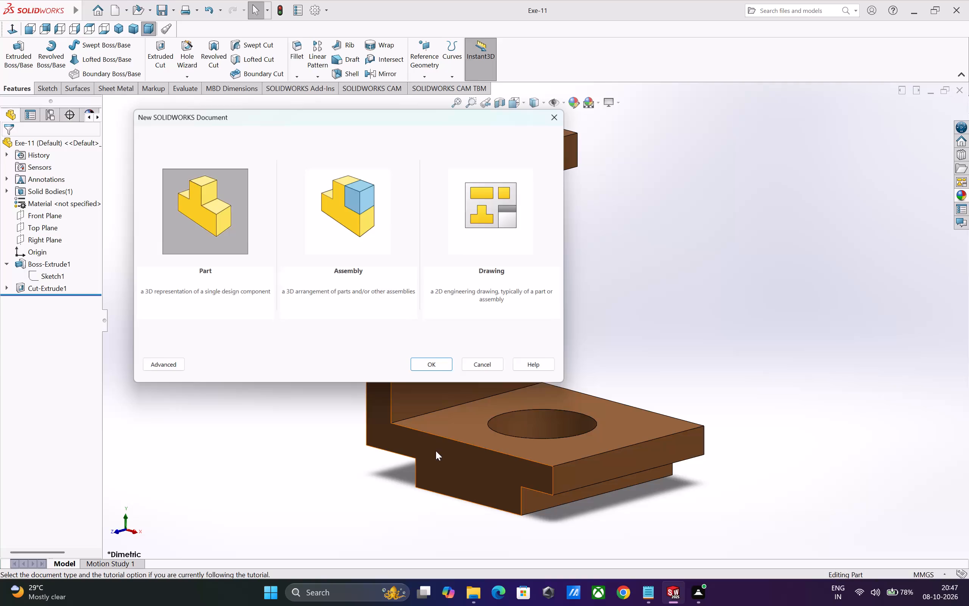
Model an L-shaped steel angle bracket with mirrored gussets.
Create a new part document and set its units to MMGS (millimeter, gram, second).
{"action": "left_click", "coordinate": [425, 361]}
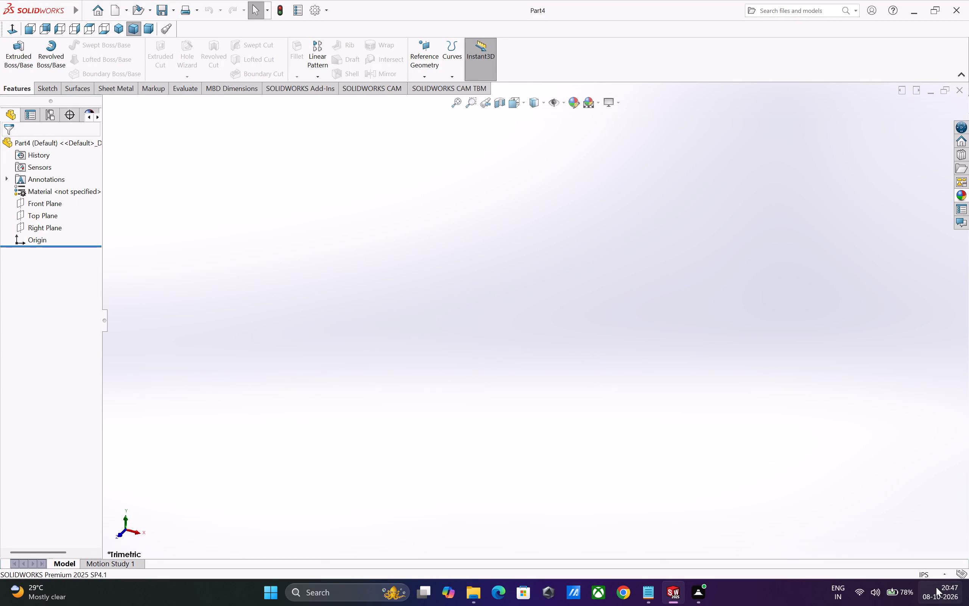
{"action": "left_click", "coordinate": [937, 575]}
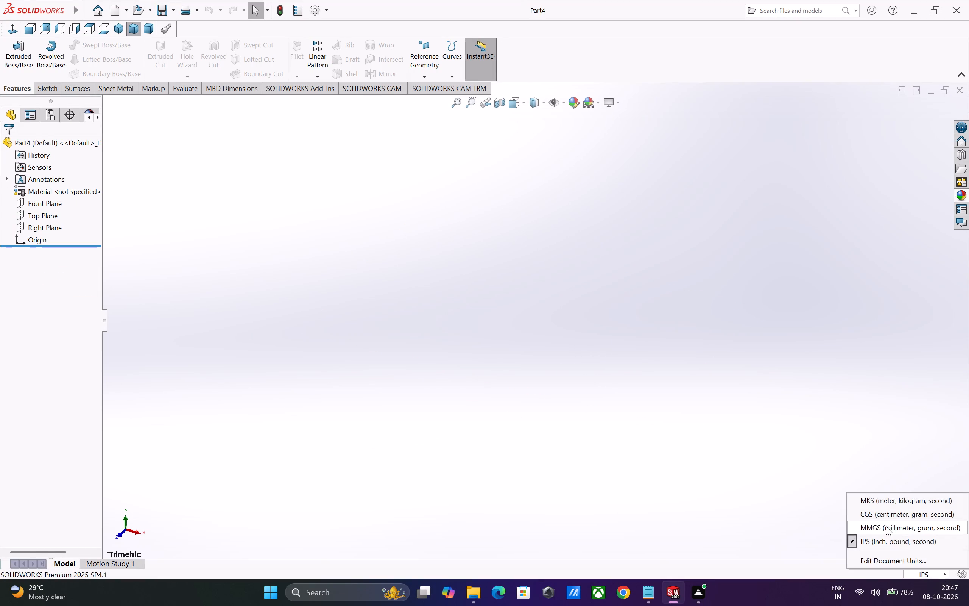
{"action": "left_click", "coordinate": [886, 526]}
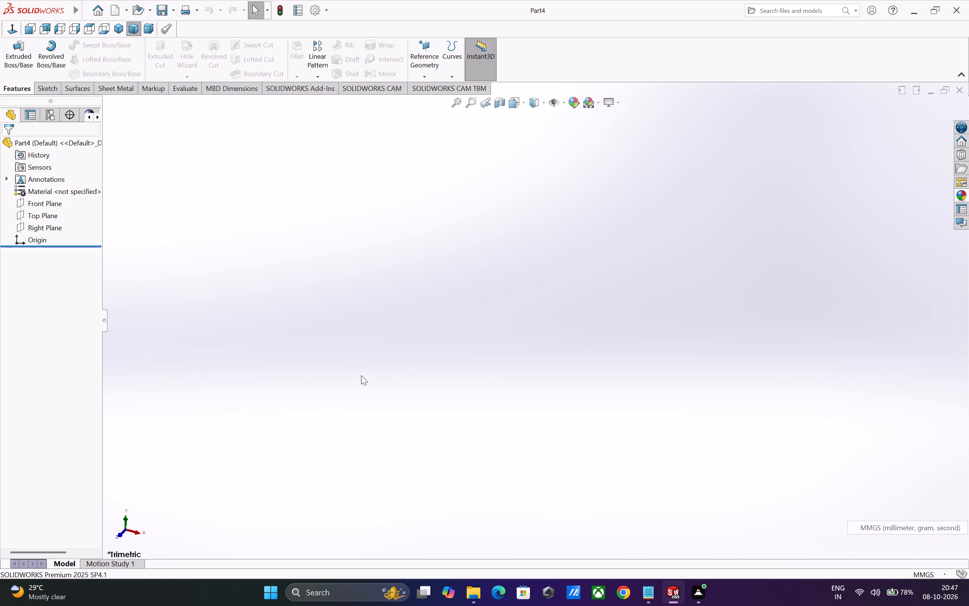
Sketch a closed L-shaped profile on the Front Plane from the origin, about 47 mm wide and 75 mm tall, with legs about 9 mm thick.
{"action": "left_click", "coordinate": [54, 202]}
{"action": "left_click", "coordinate": [65, 194]}
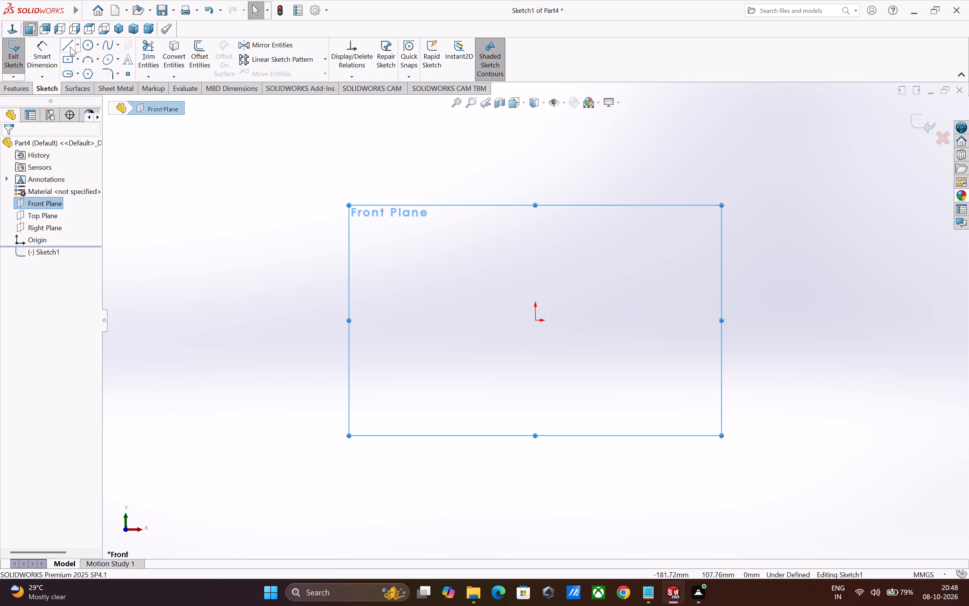
{"action": "left_click_drag", "start_coordinate": [61, 44], "coordinate": [64, 45]}
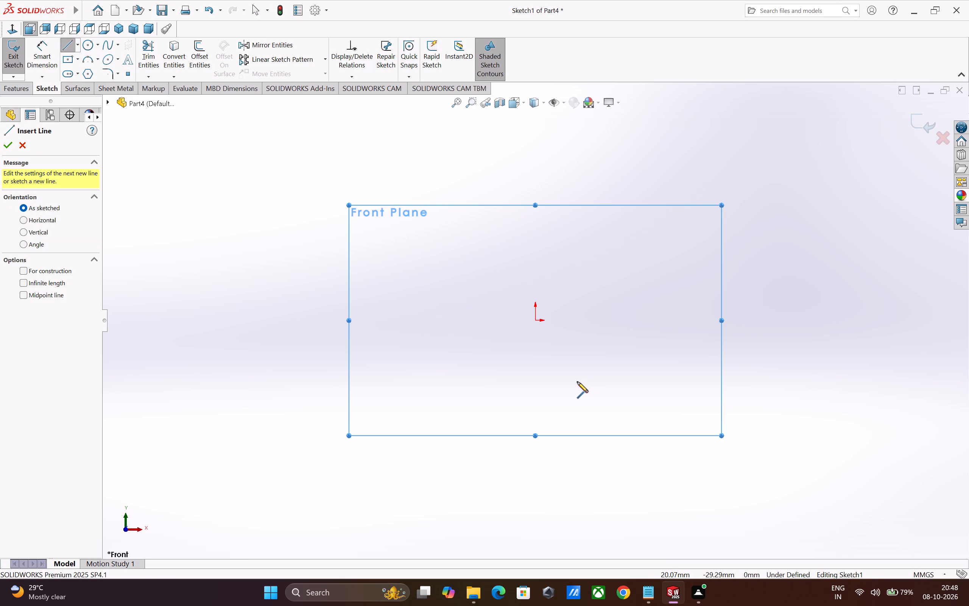
{"action": "left_click", "coordinate": [536, 320]}
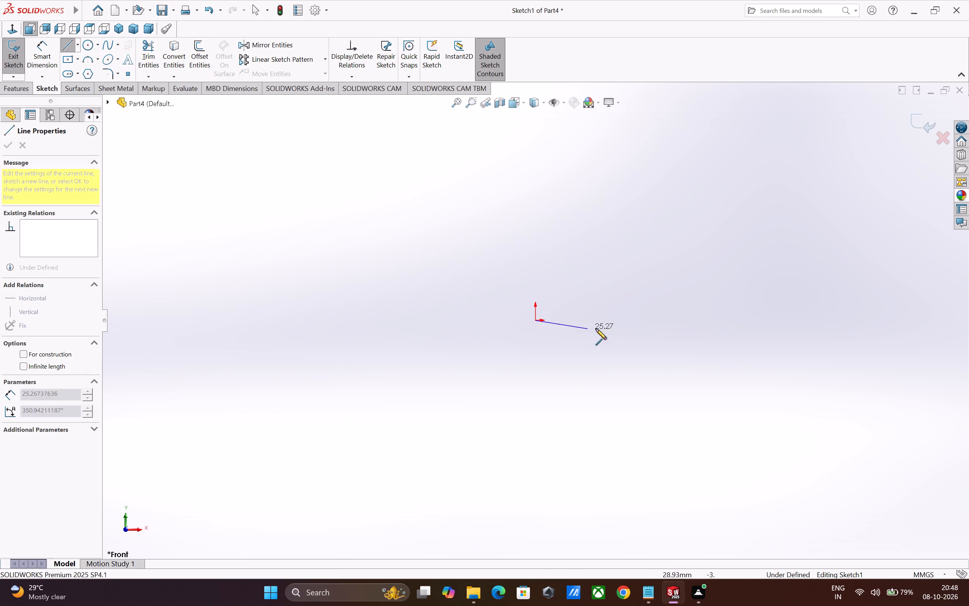
{"action": "left_click", "coordinate": [634, 321]}
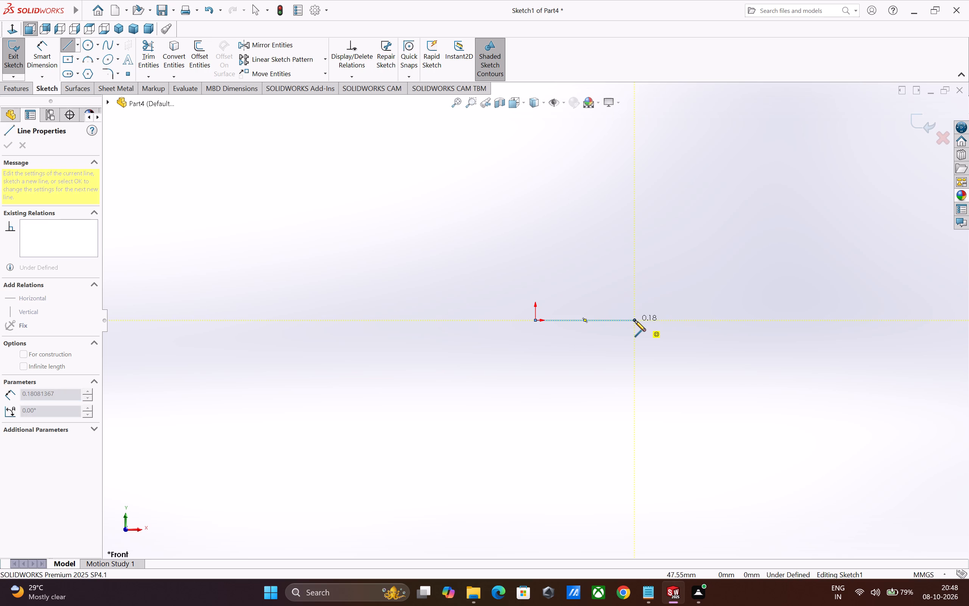
{"action": "left_click", "coordinate": [636, 164]}
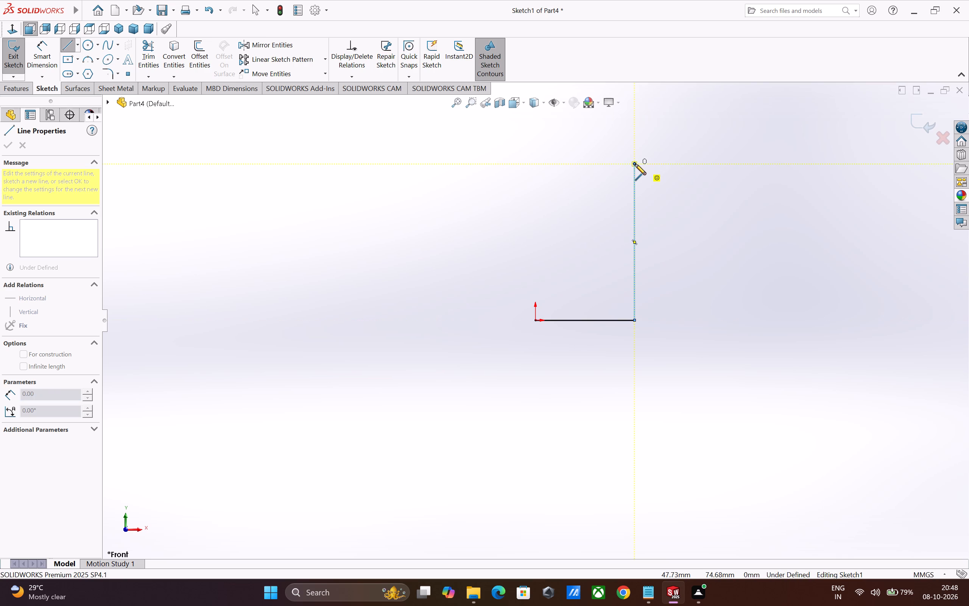
{"action": "left_click", "coordinate": [616, 165]}
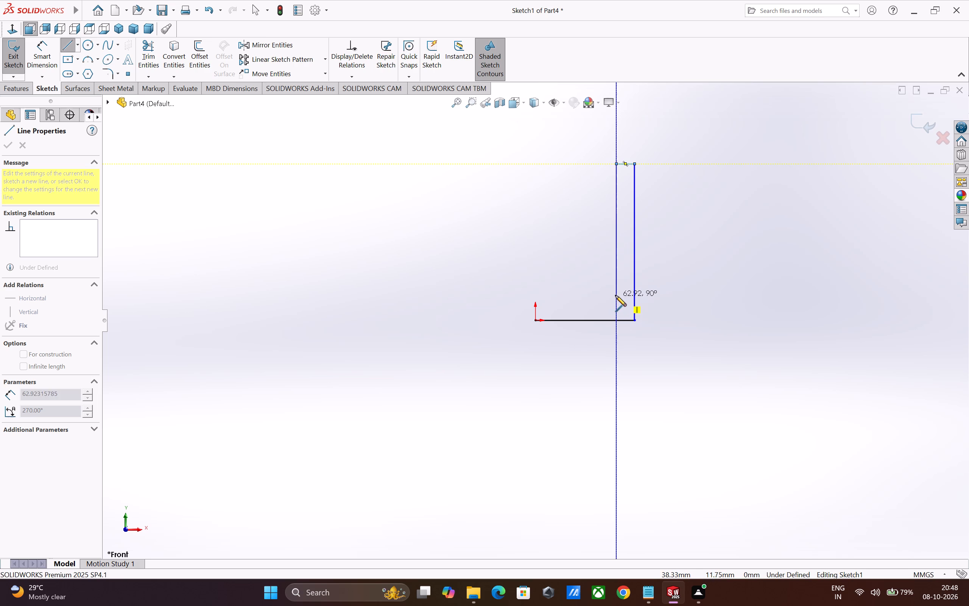
{"action": "left_click", "coordinate": [615, 302]}
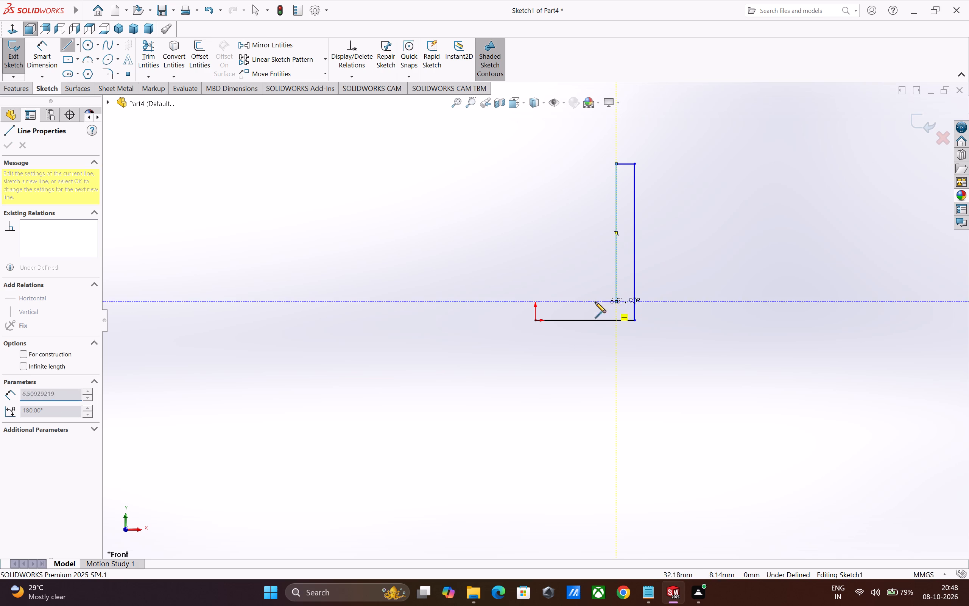
{"action": "left_click", "coordinate": [534, 302]}
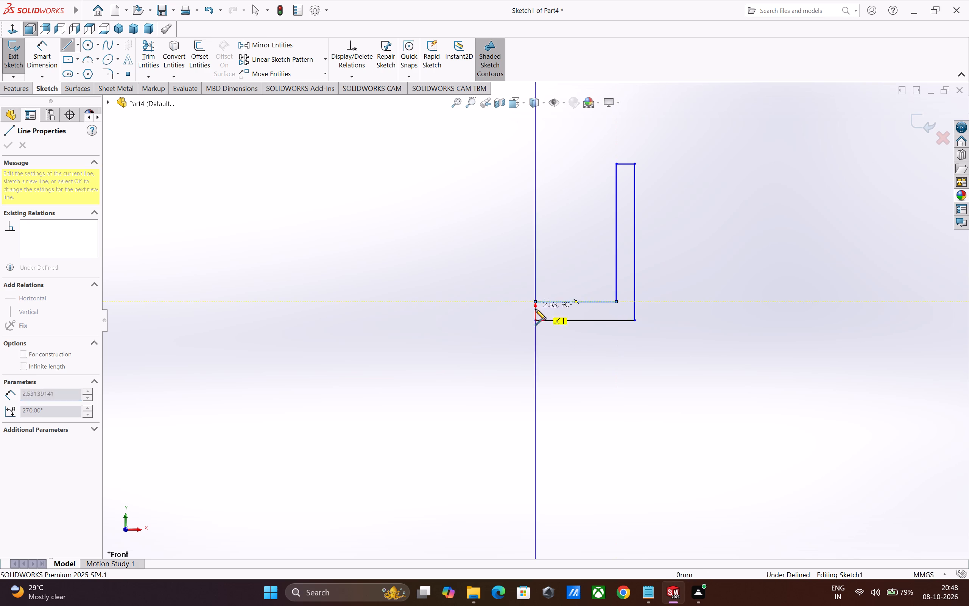
{"action": "left_click", "coordinate": [534, 320]}
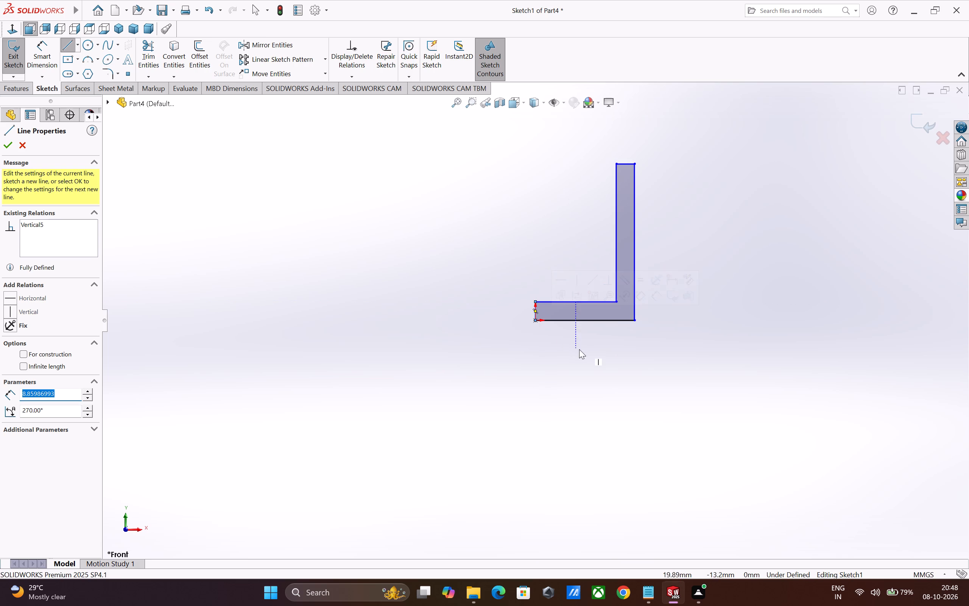
{"action": "key", "text": "Escape"}
{"action": "key", "text": "Escape"}
{"action": "key", "text": "Escape"}
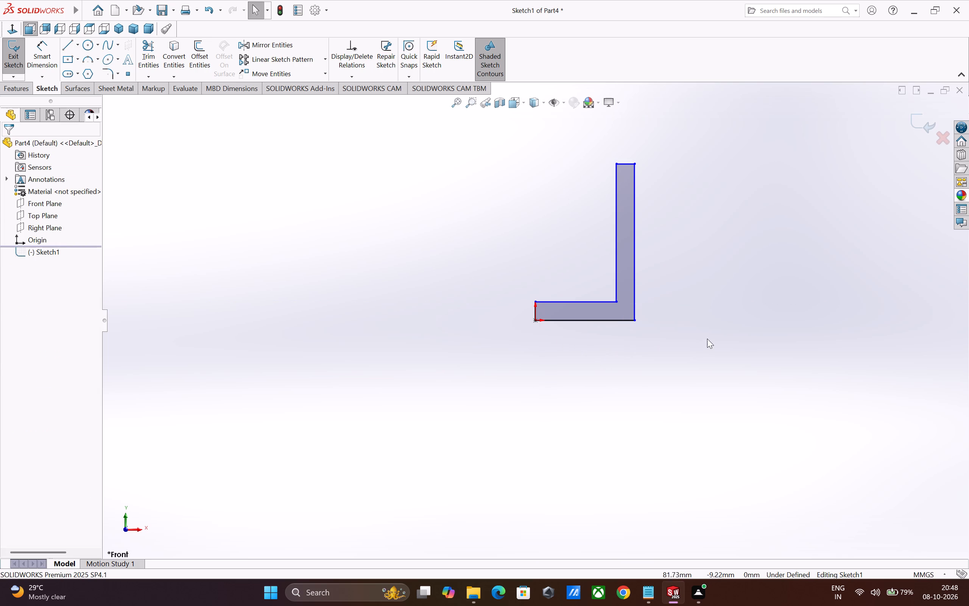
Dimension the L-profile's bottom line to 46 mm and its outer vertical line to 74 mm.
{"action": "left_click", "coordinate": [46, 59]}
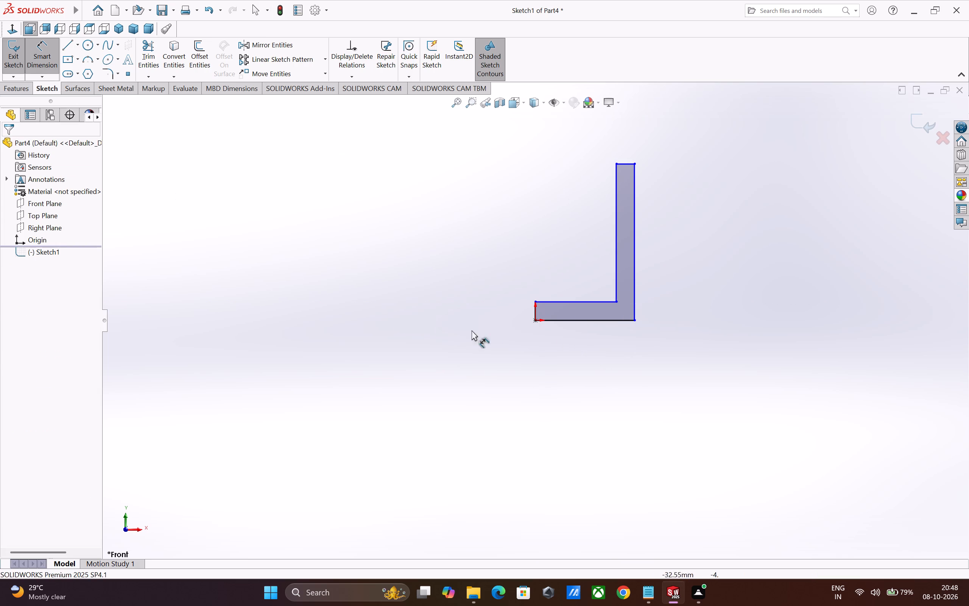
{"action": "left_click", "coordinate": [580, 320]}
{"action": "left_click", "coordinate": [578, 337]}
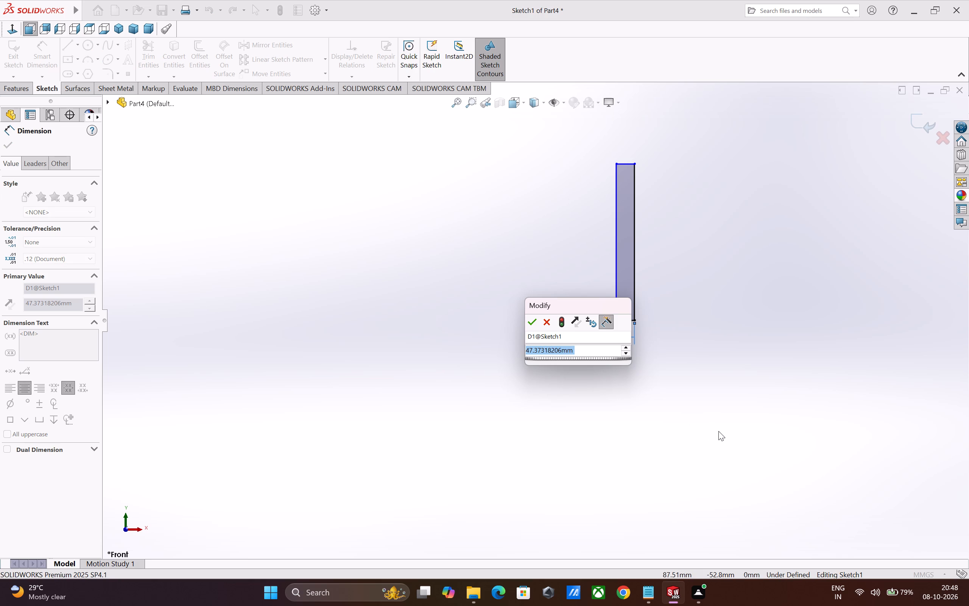
{"action": "key", "text": "4"}
{"action": "key", "text": "6"}
{"action": "key", "text": "Return"}
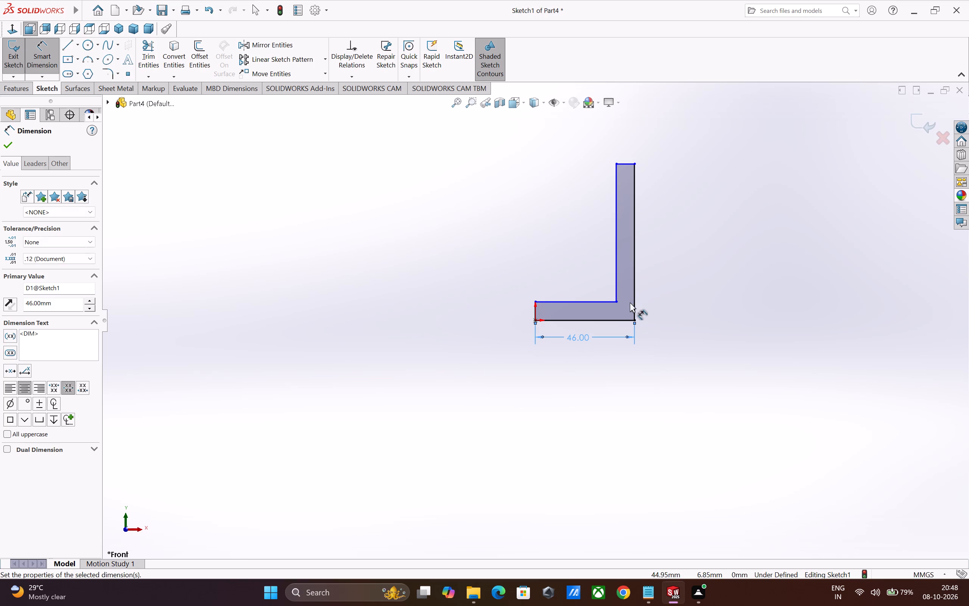
{"action": "left_click", "coordinate": [635, 297]}
{"action": "left_click", "coordinate": [662, 296]}
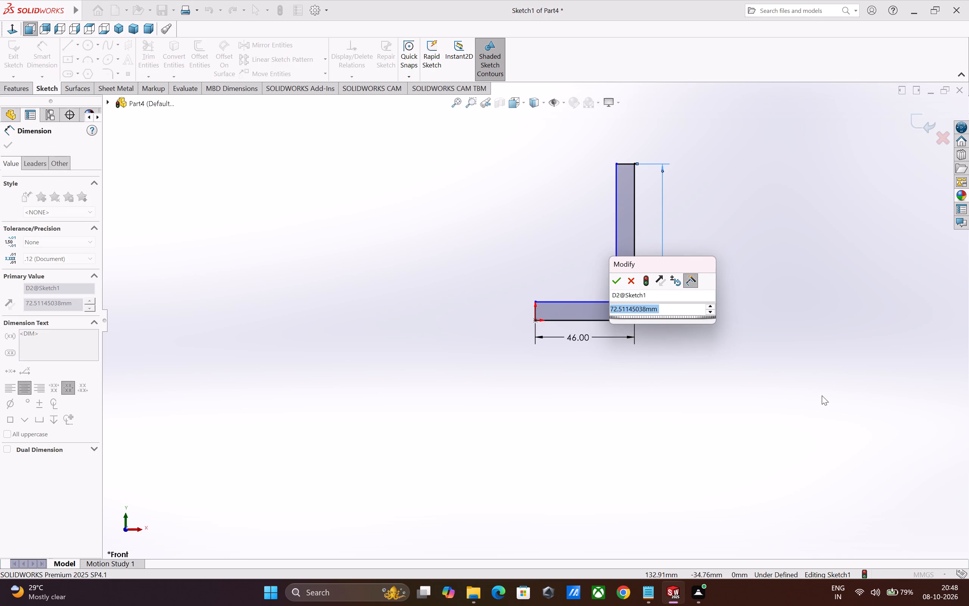
{"action": "key", "text": "7"}
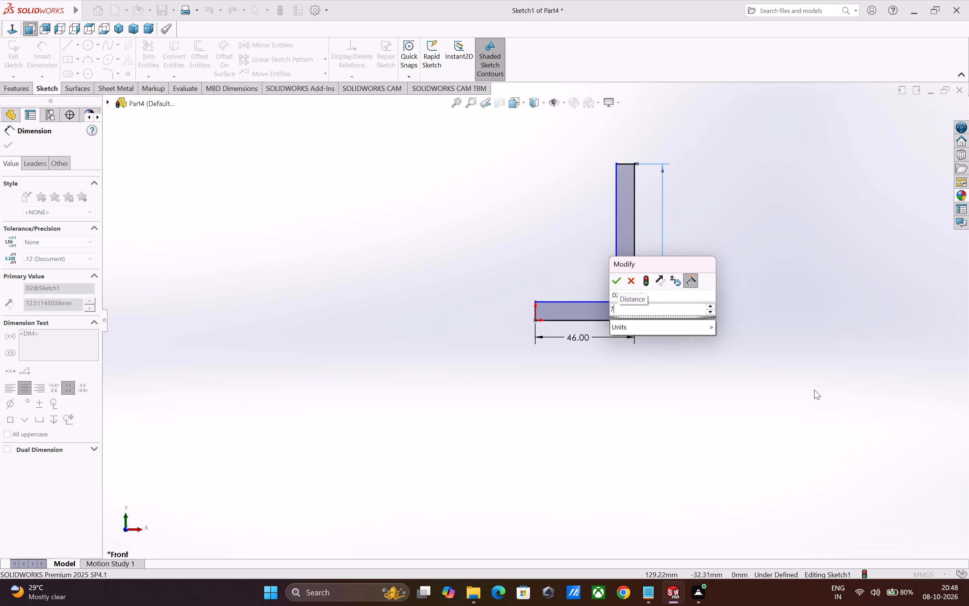
{"action": "key", "text": "4"}
{"action": "key", "text": "Return"}
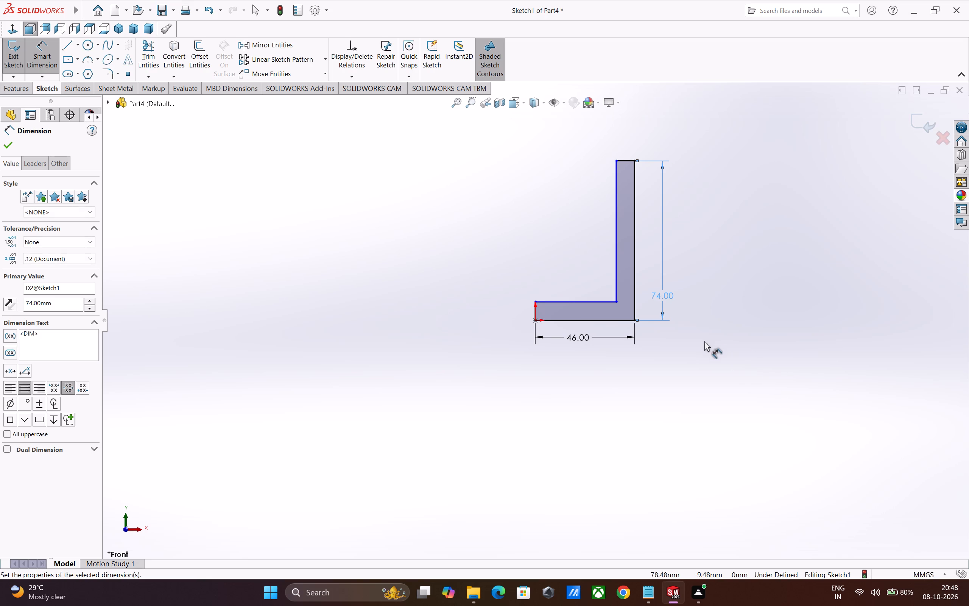
Dimension the thickness of both the vertical and horizontal legs of the L-profile to 8 mm.
{"action": "left_click", "coordinate": [624, 159]}
{"action": "left_click", "coordinate": [666, 147]}
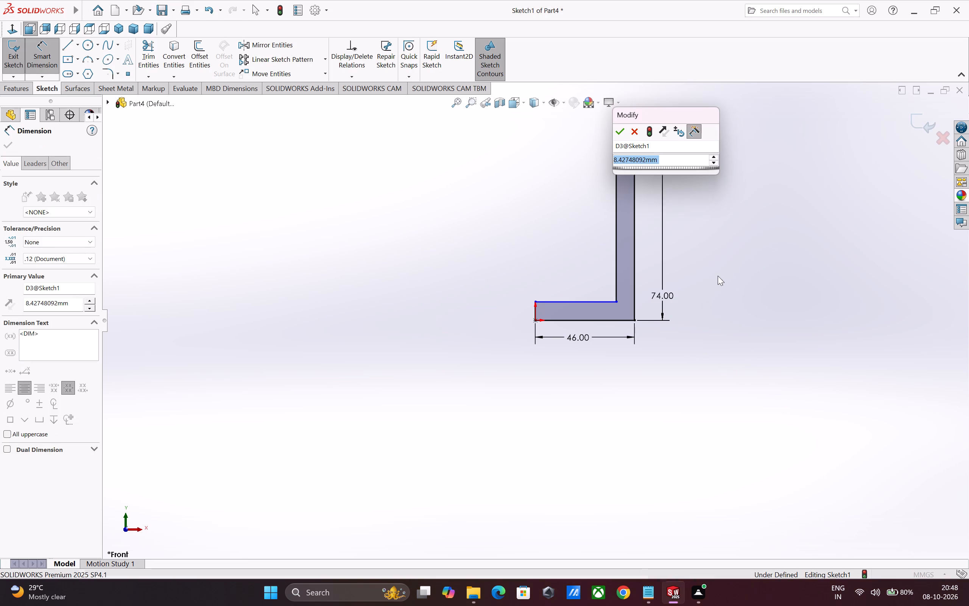
{"action": "key", "text": "8"}
{"action": "key", "text": "Return"}
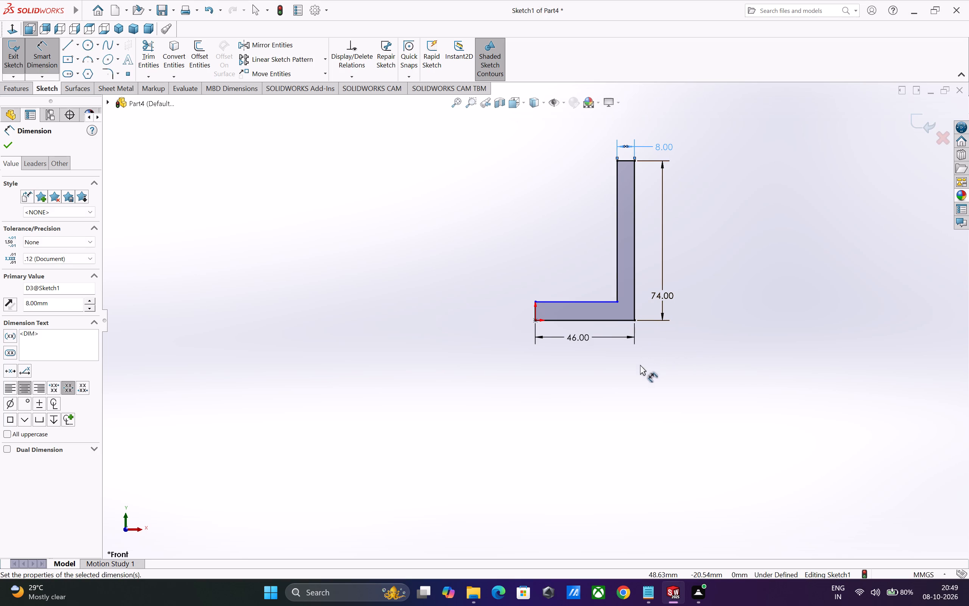
{"action": "left_click", "coordinate": [534, 311]}
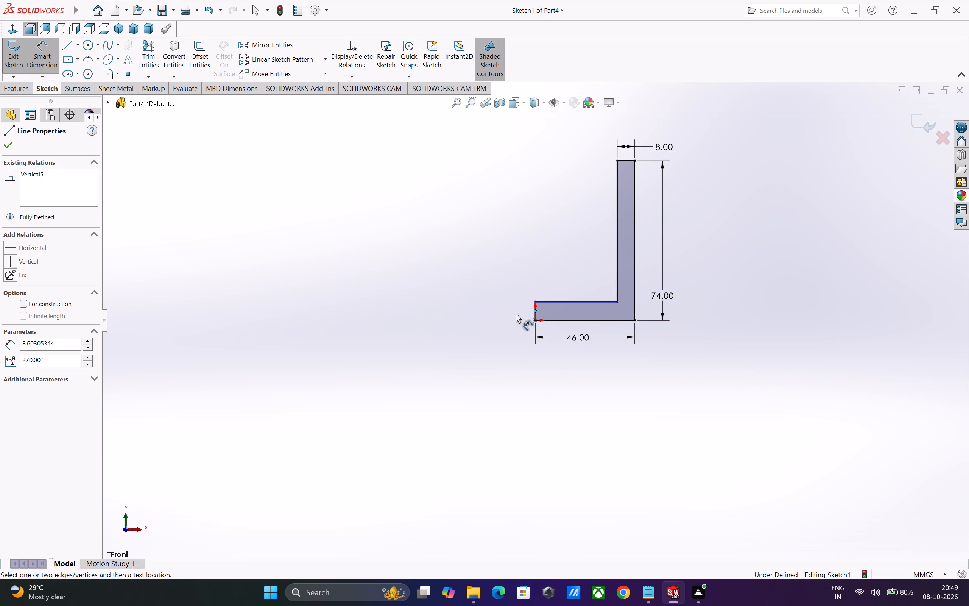
{"action": "key", "text": "Escape"}
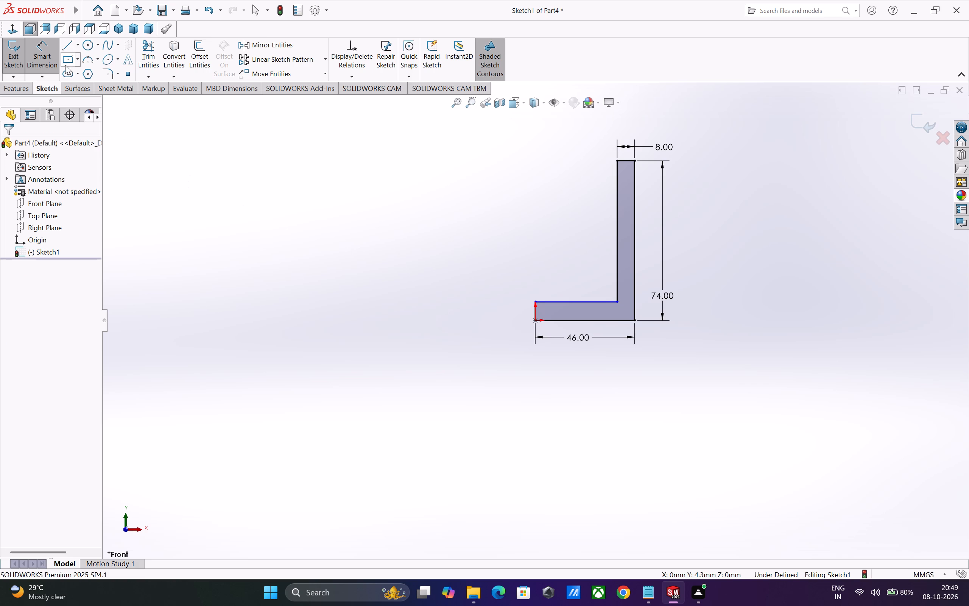
{"action": "scroll", "coordinate": [572, 327], "scroll_direction": "down", "scroll_amount": 5}
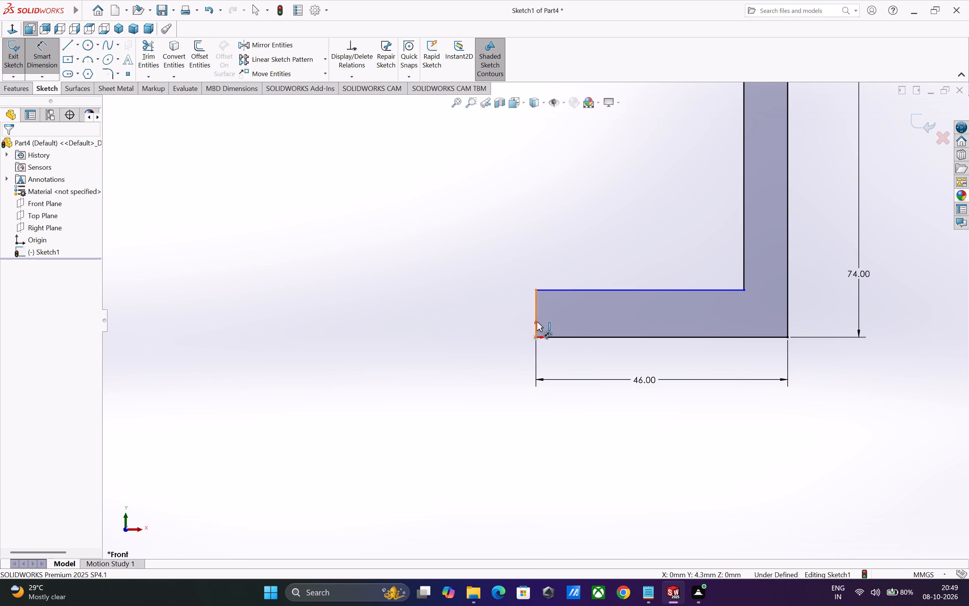
{"action": "left_click", "coordinate": [536, 323]}
{"action": "left_click", "coordinate": [508, 323]}
{"action": "key", "text": "8"}
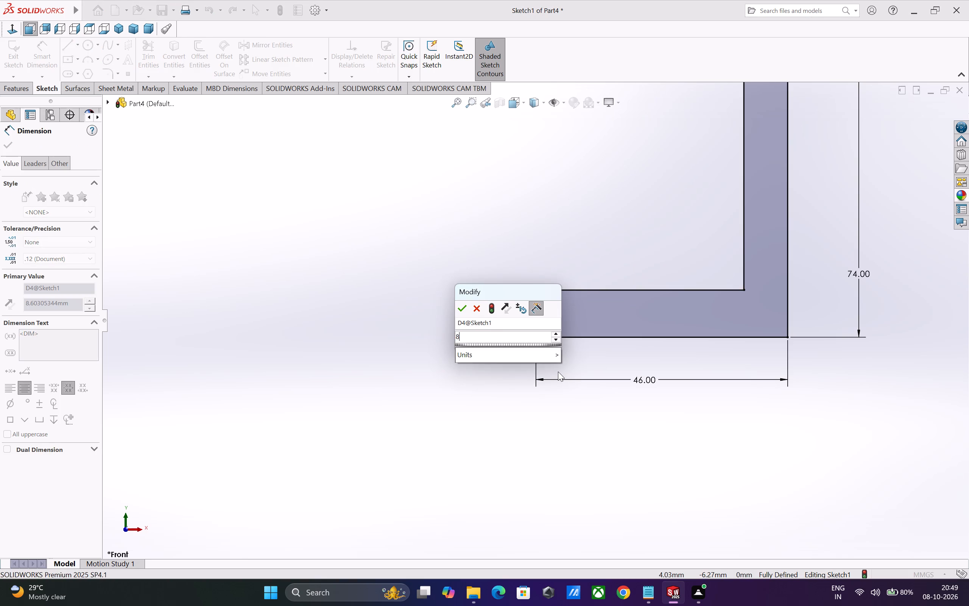
{"action": "key", "text": "Return"}
{"action": "scroll", "coordinate": [537, 384], "scroll_direction": "up", "scroll_amount": 6}
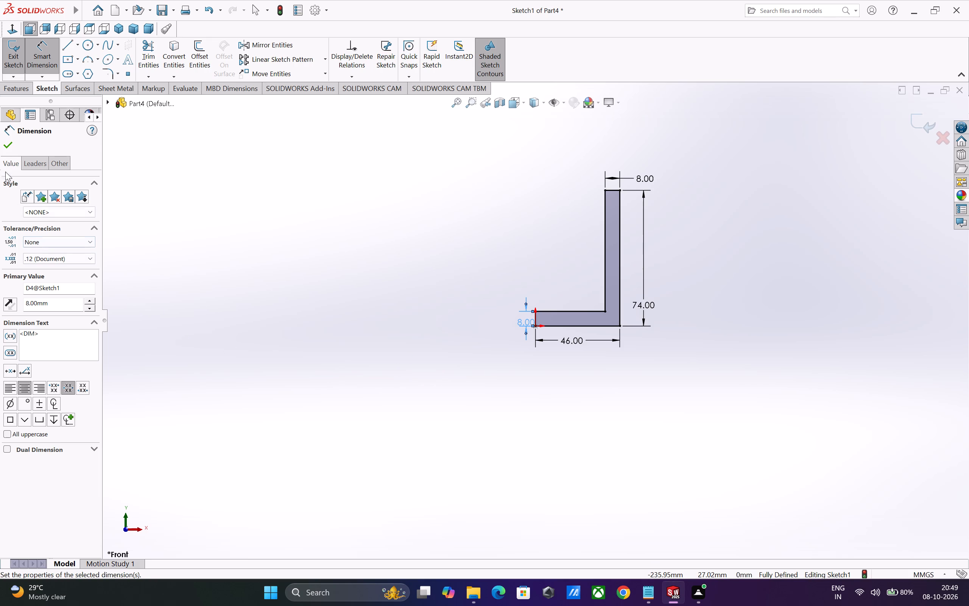
{"action": "left_click", "coordinate": [8, 147]}
Extrude the L-profile as a blind boss to a depth of 42 mm in the reversed direction.
{"action": "left_click", "coordinate": [25, 88]}
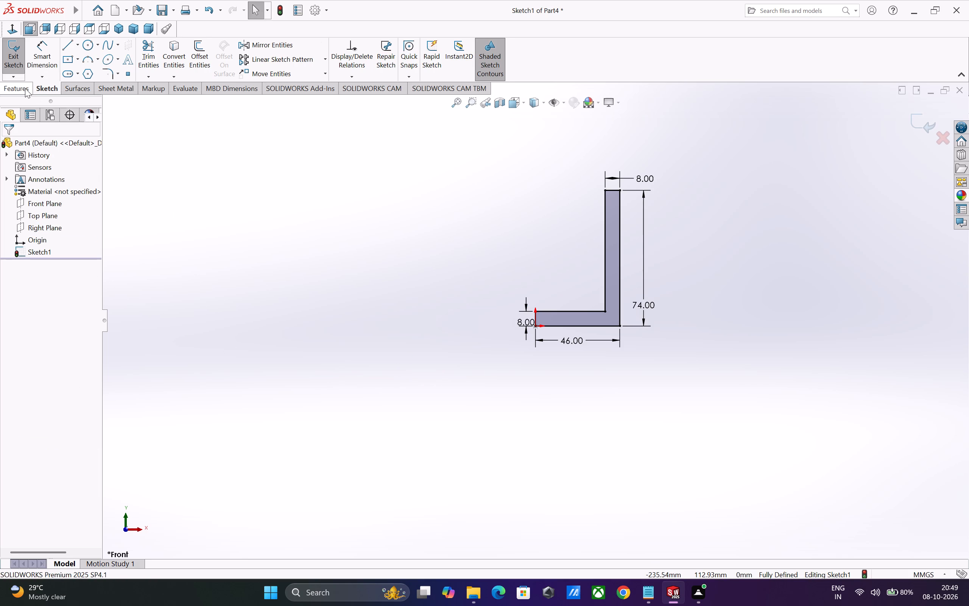
{"action": "left_click", "coordinate": [26, 61]}
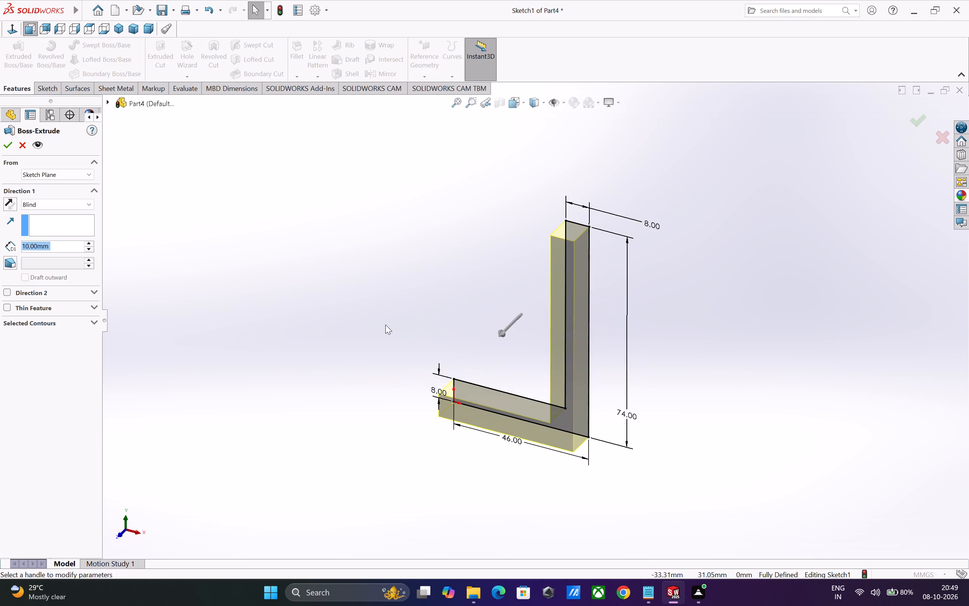
{"action": "left_click", "coordinate": [11, 205]}
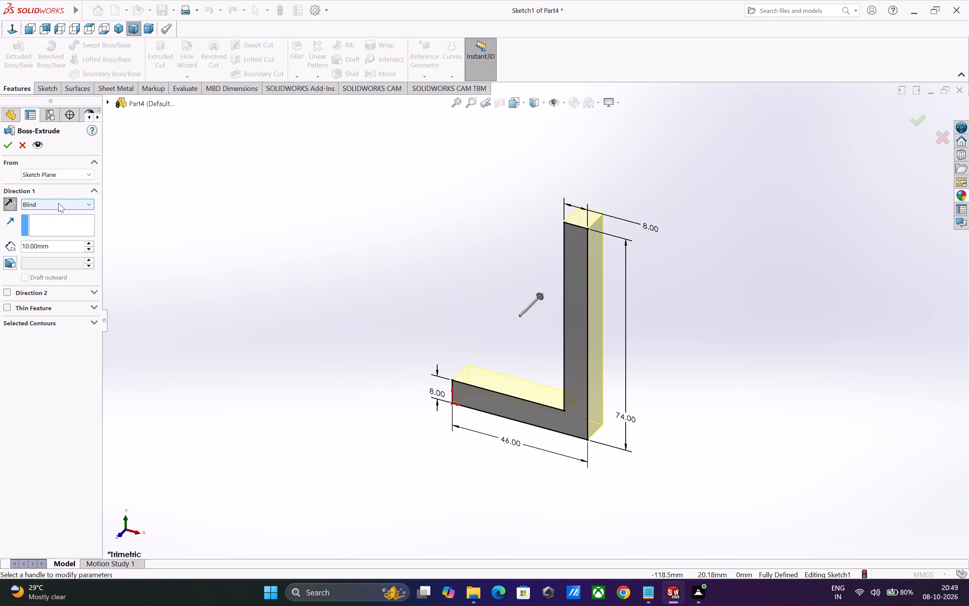
{"action": "double_click", "coordinate": [62, 248]}
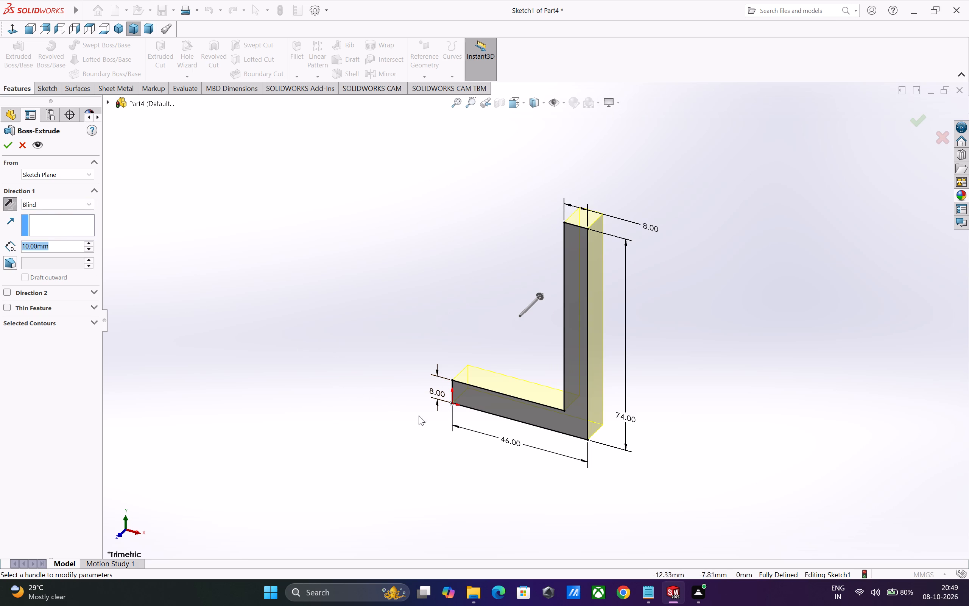
{"action": "type", "text": "42"}
{"action": "key", "text": "Return"}
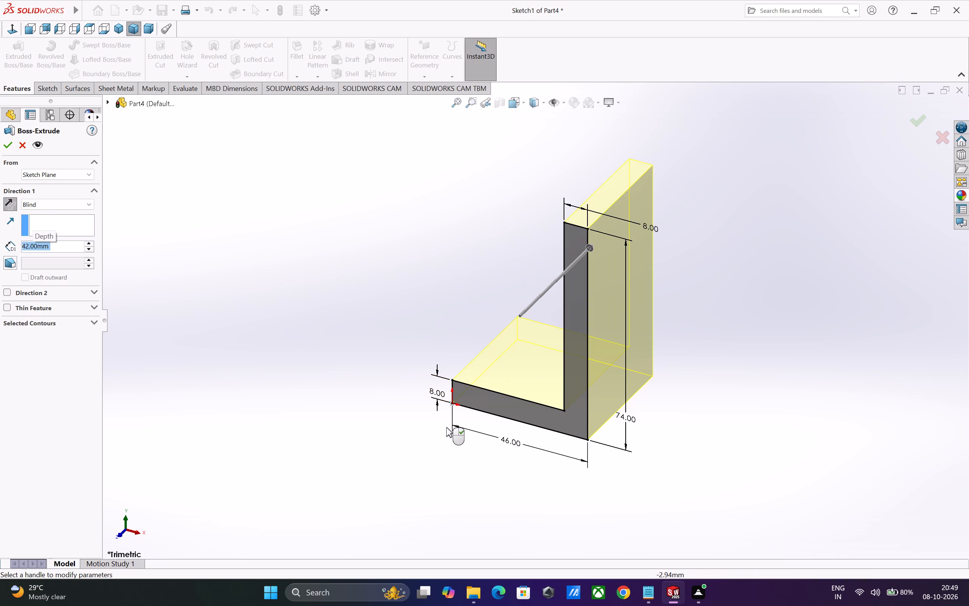
{"action": "left_click", "coordinate": [13, 148]}
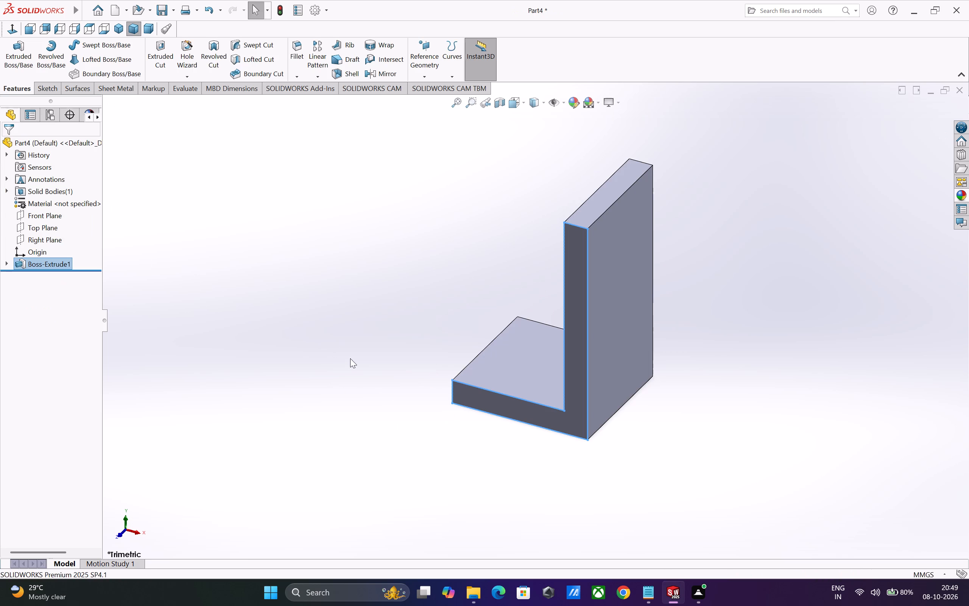
{"action": "left_click", "coordinate": [357, 361]}
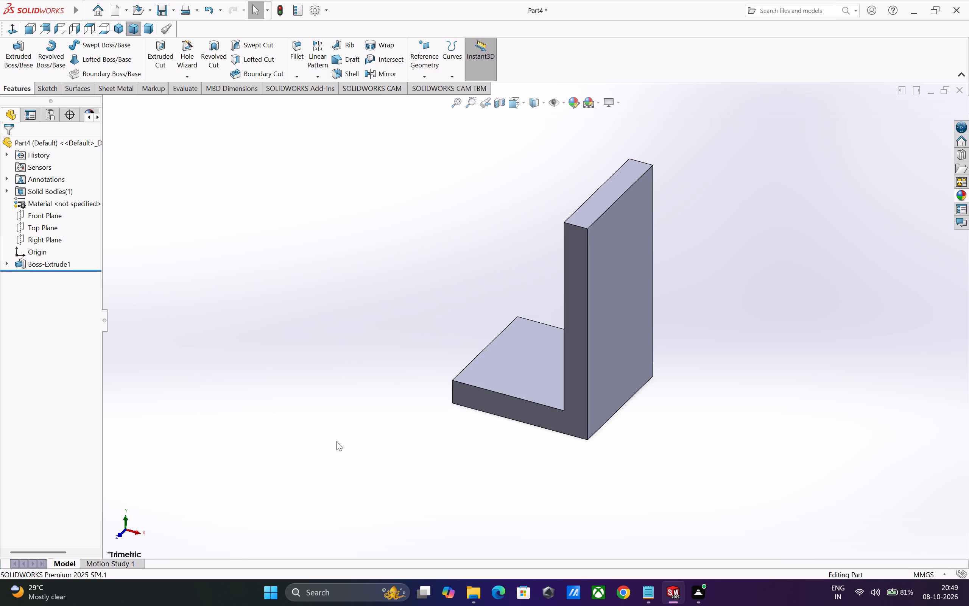
On the vertical leg's inner face, sketch a line about 19 mm long on the top edge with sloped lines about 14 mm to both side edges.
{"action": "middle_click_drag", "start_coordinate": [332, 436], "coordinate": [442, 490]}
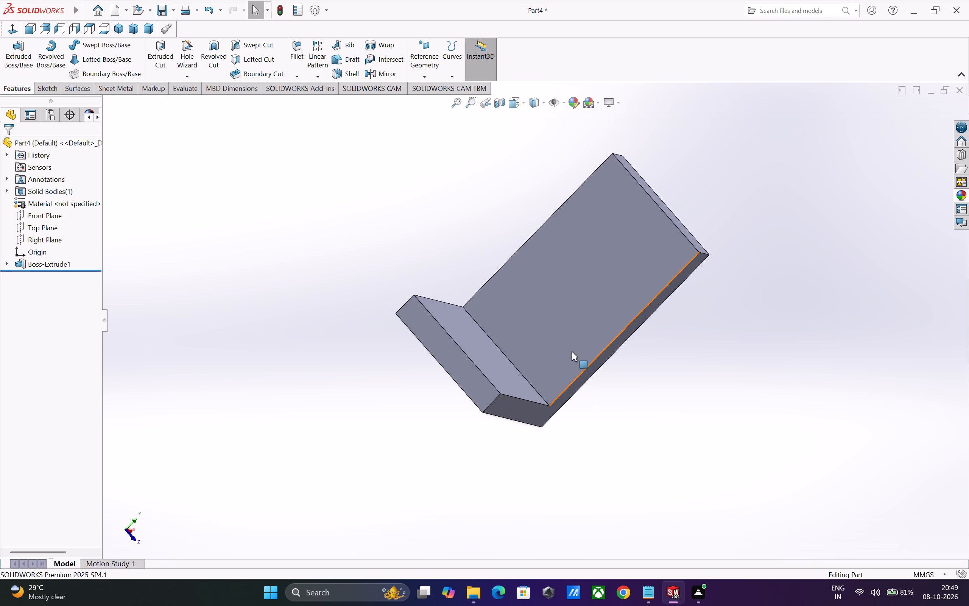
{"action": "left_click", "coordinate": [571, 338]}
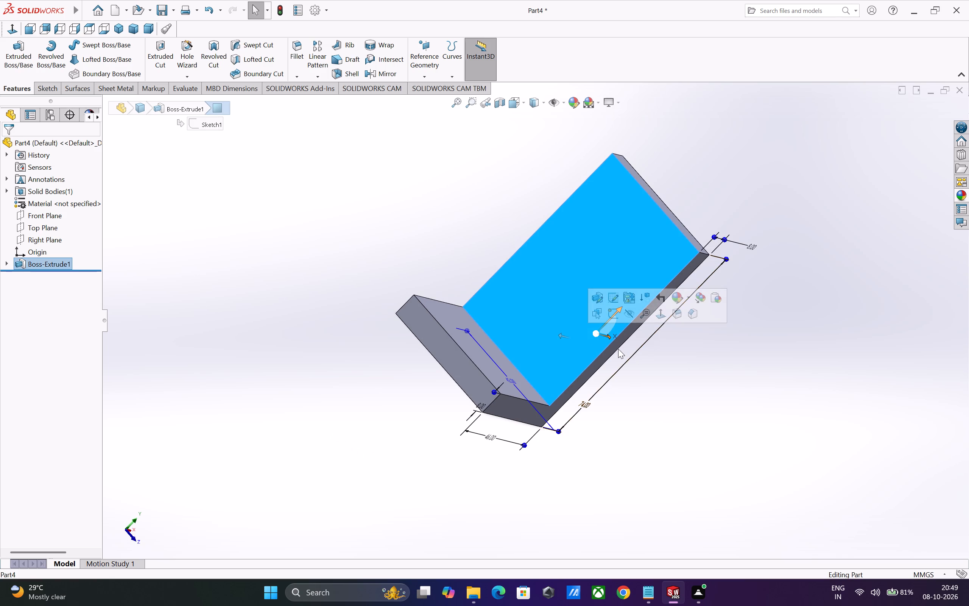
{"action": "left_click", "coordinate": [612, 317]}
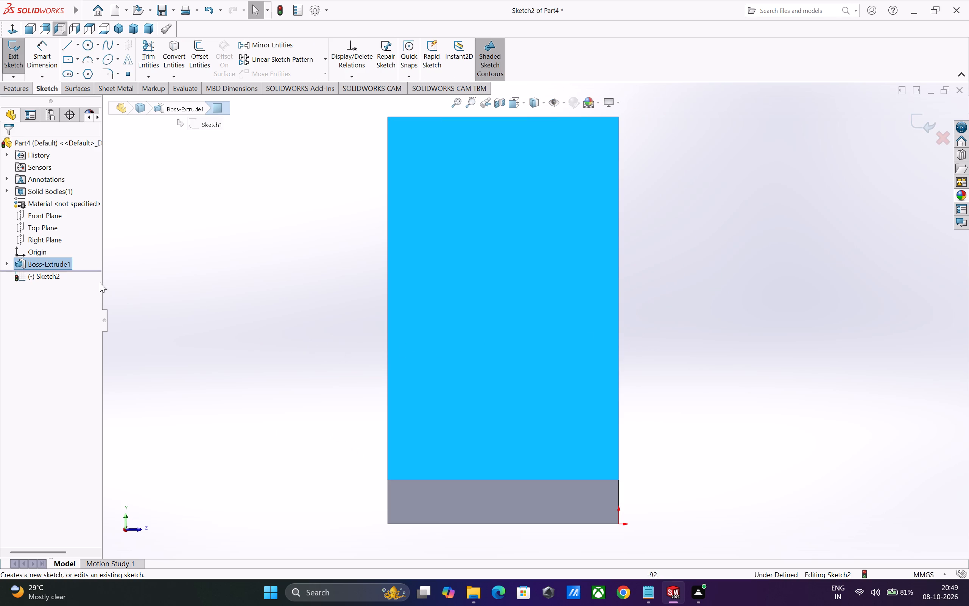
{"action": "scroll", "coordinate": [331, 397], "scroll_direction": "up", "scroll_amount": 1}
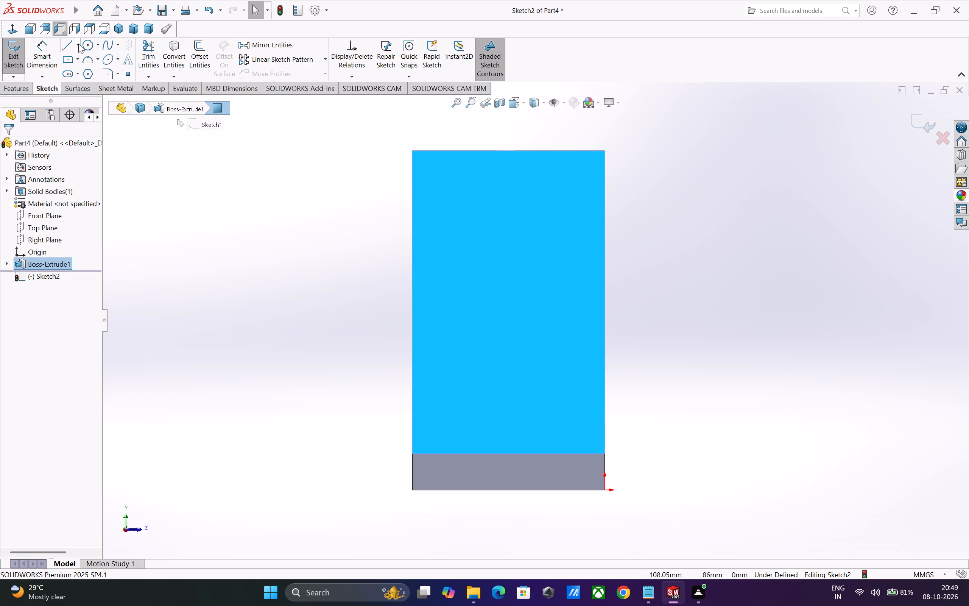
{"action": "left_click", "coordinate": [67, 45]}
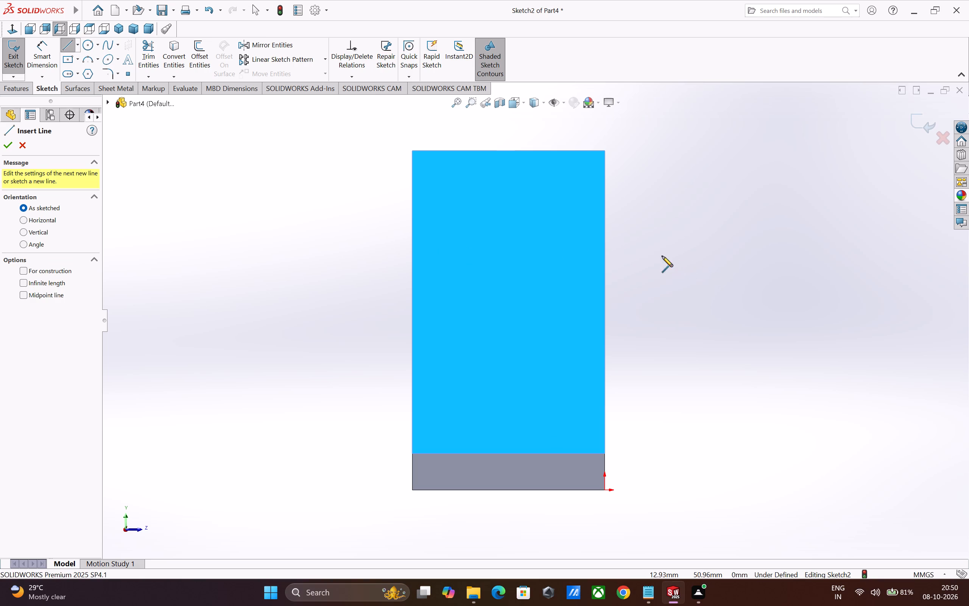
{"action": "left_click", "coordinate": [463, 151]}
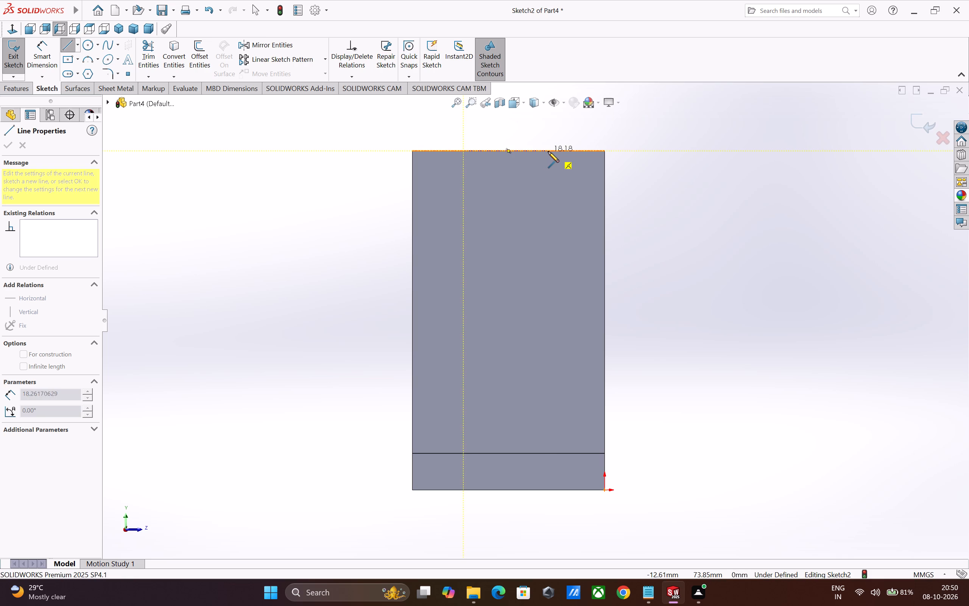
{"action": "left_click", "coordinate": [551, 151]}
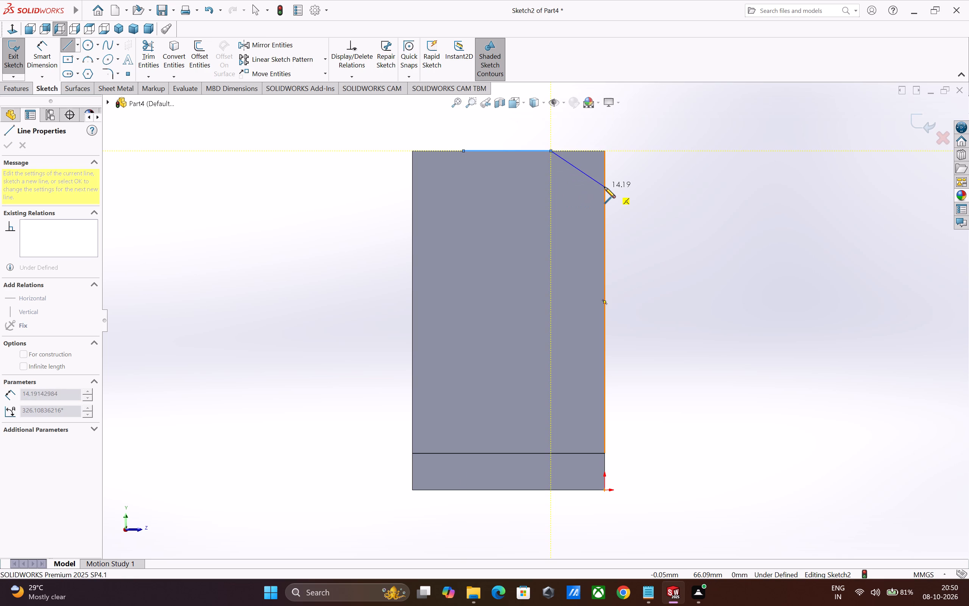
{"action": "left_click", "coordinate": [604, 187]}
{"action": "key", "text": "Escape"}
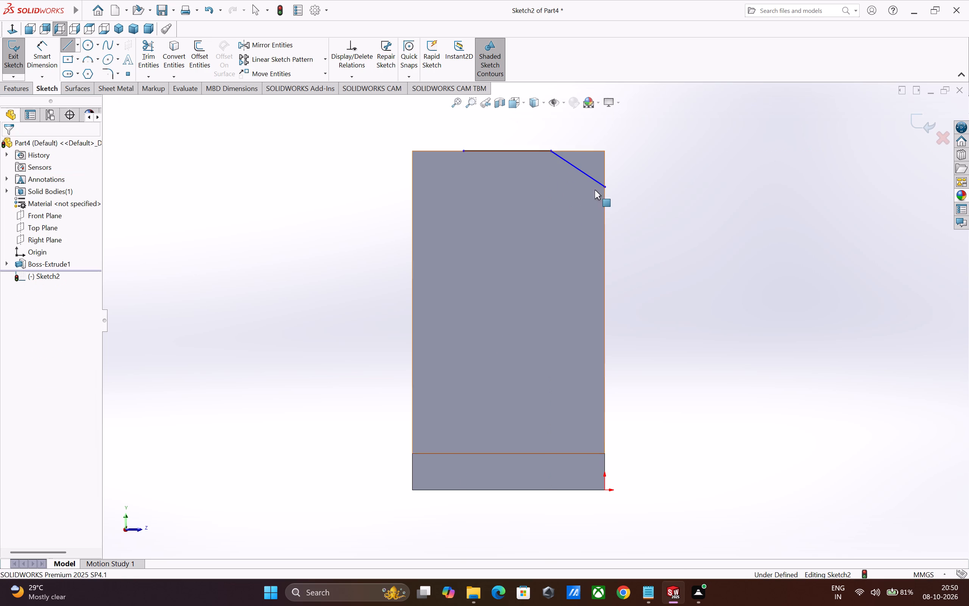
{"action": "key", "text": "l"}
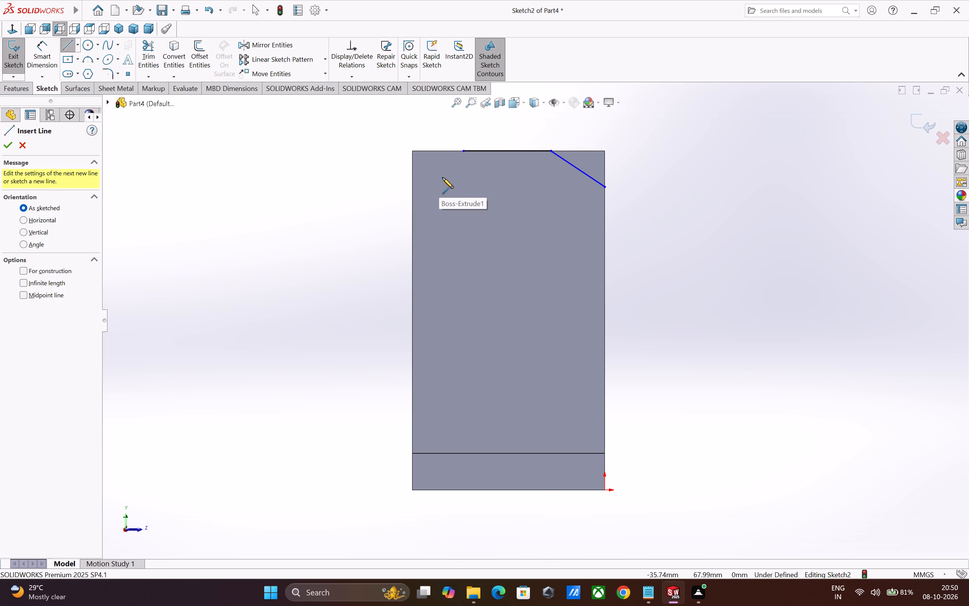
{"action": "left_click", "coordinate": [463, 152]}
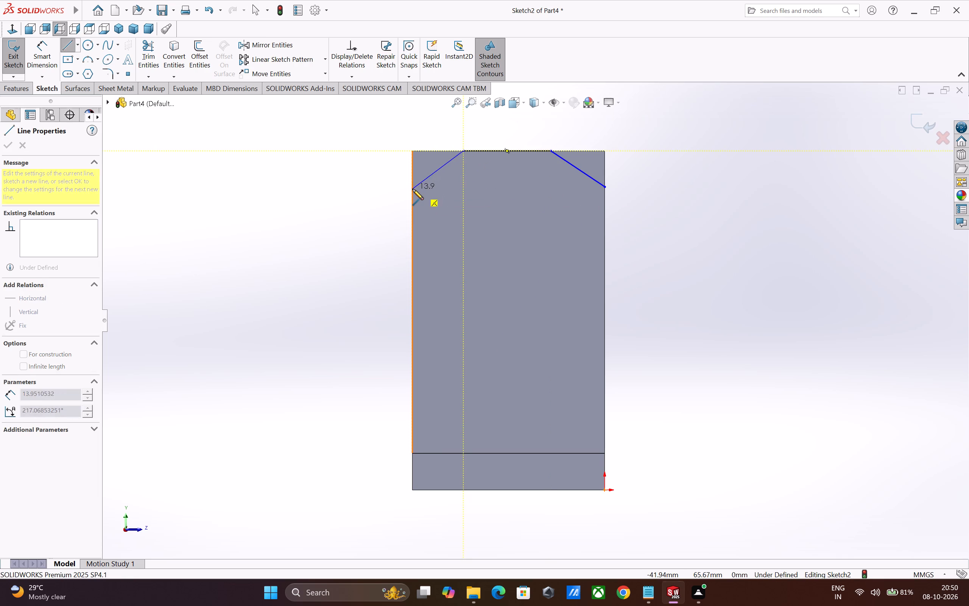
{"action": "left_click", "coordinate": [413, 187]}
{"action": "key", "text": "Escape"}
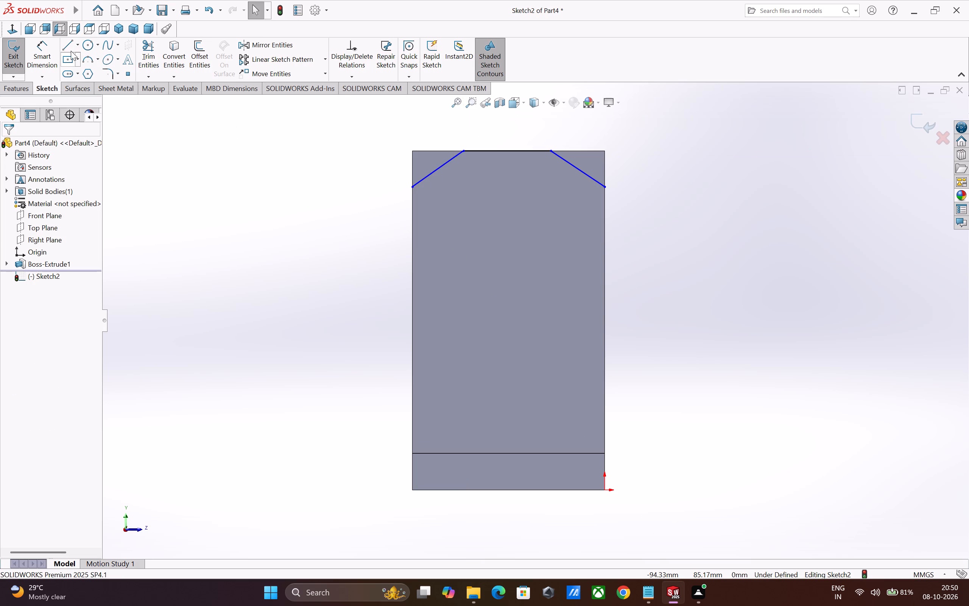
Close both top-corner triangles with lines along the face's side and top edges.
{"action": "left_click", "coordinate": [67, 47]}
{"action": "left_click", "coordinate": [413, 188]}
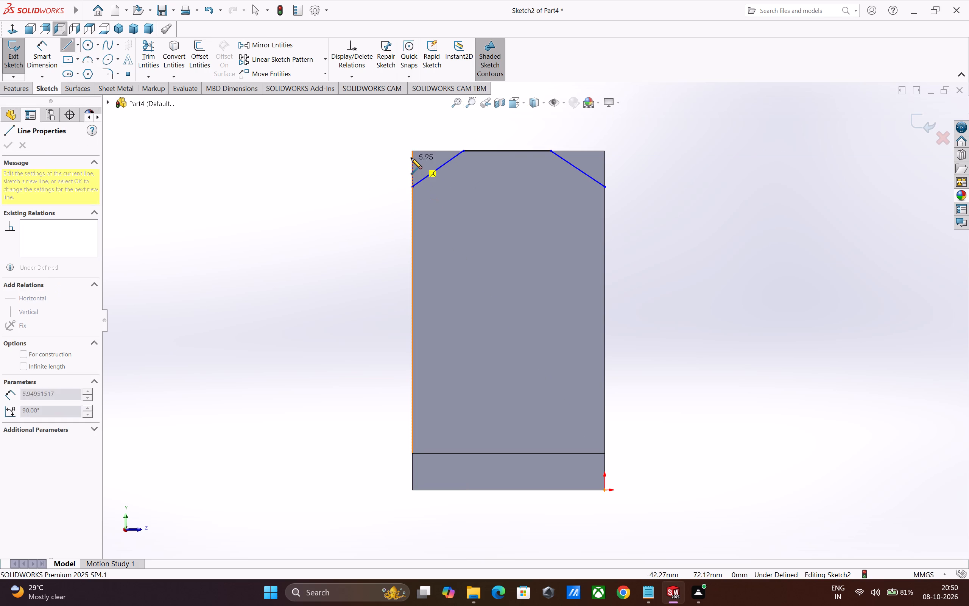
{"action": "left_click", "coordinate": [413, 151]}
{"action": "left_click", "coordinate": [463, 150]}
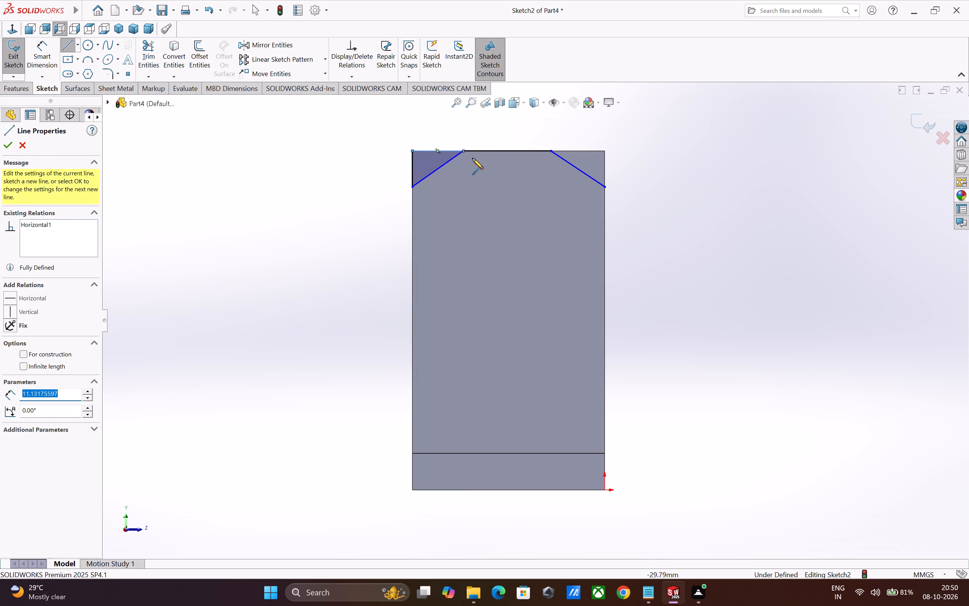
{"action": "left_click", "coordinate": [551, 150]}
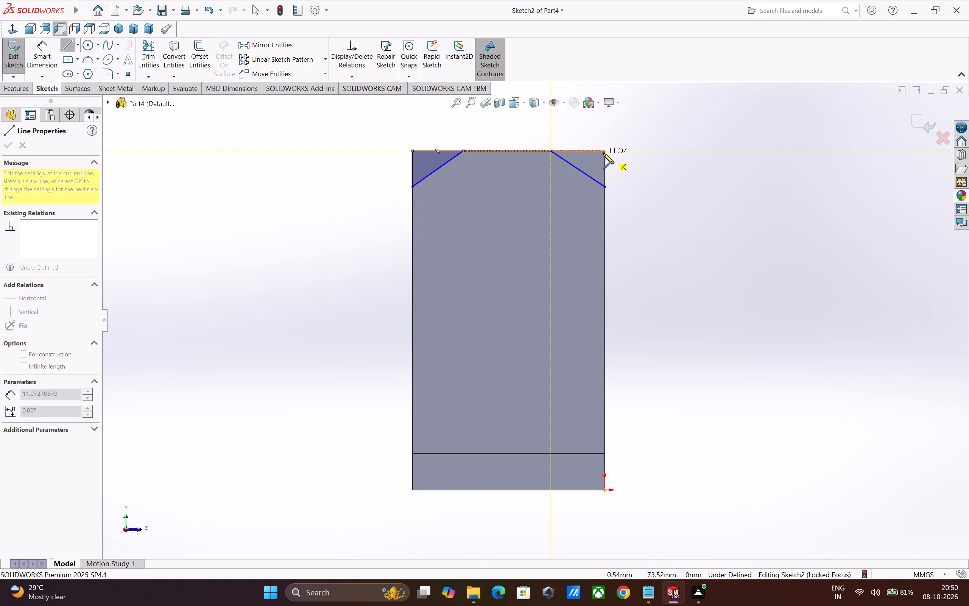
{"action": "left_click", "coordinate": [604, 151]}
{"action": "left_click", "coordinate": [604, 186]}
{"action": "key", "text": "Escape"}
{"action": "key", "text": "Escape"}
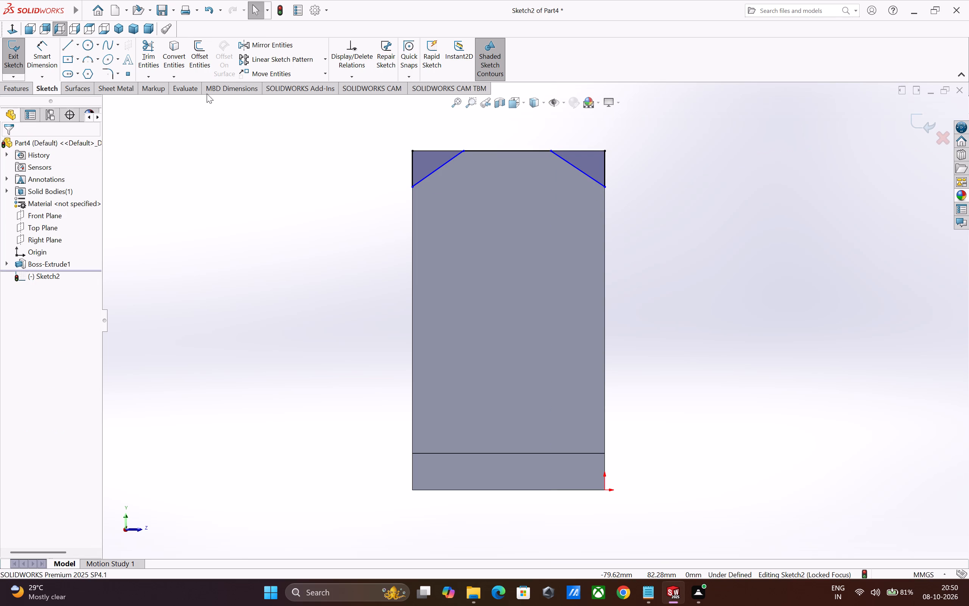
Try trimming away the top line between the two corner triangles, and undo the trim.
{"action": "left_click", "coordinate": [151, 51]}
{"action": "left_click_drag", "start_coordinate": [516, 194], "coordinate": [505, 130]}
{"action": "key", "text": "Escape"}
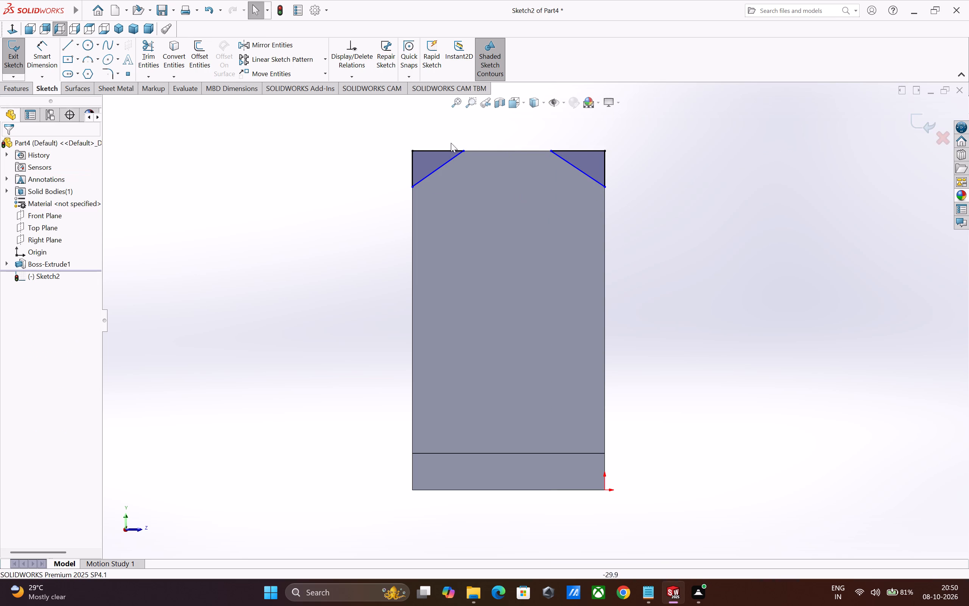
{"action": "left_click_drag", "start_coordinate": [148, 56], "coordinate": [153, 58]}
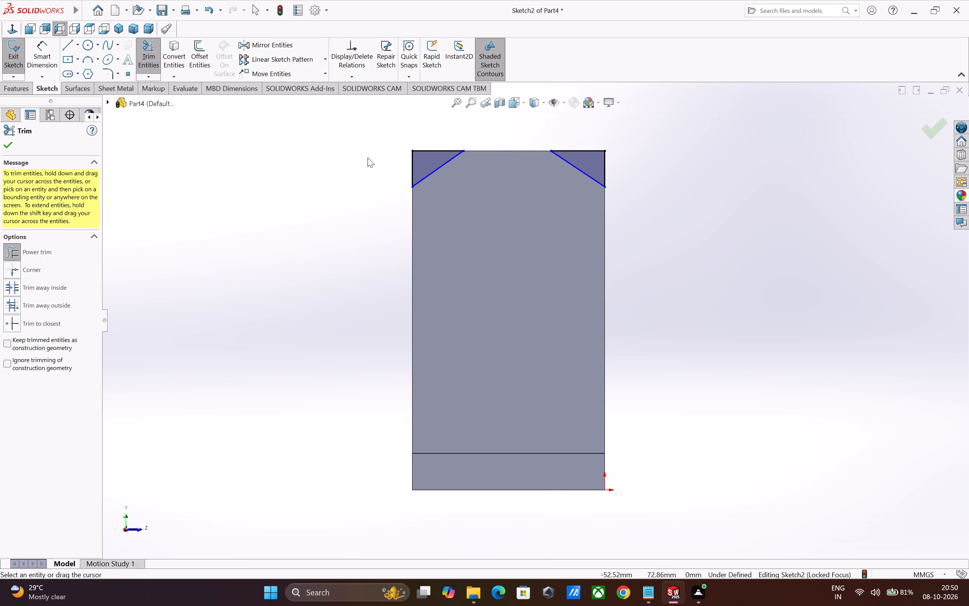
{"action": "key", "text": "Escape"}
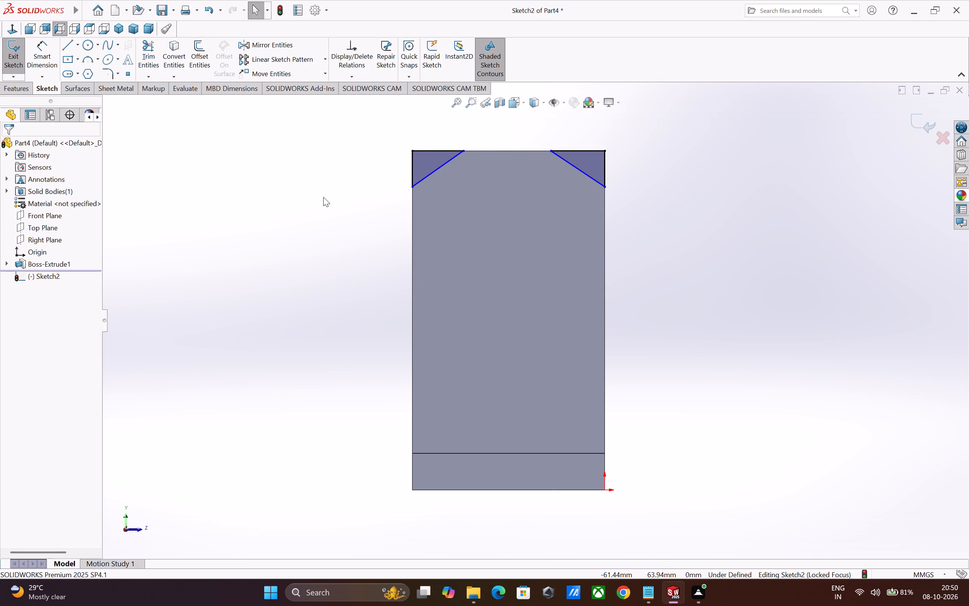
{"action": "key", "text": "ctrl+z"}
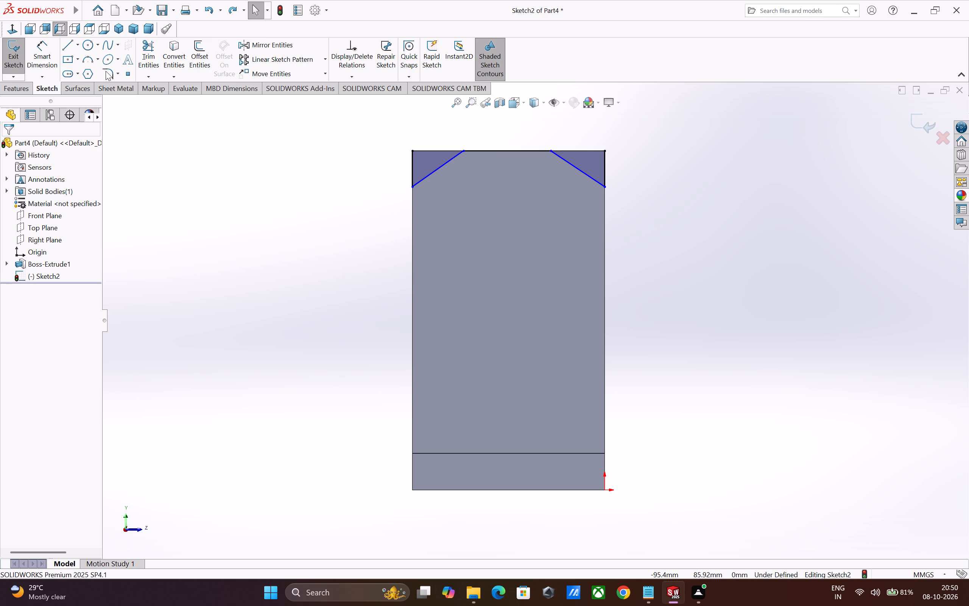
Dimension the top line between the two corner triangles to 18 mm.
{"action": "left_click_drag", "start_coordinate": [46, 58], "coordinate": [64, 65]}
{"action": "left_click", "coordinate": [492, 151]}
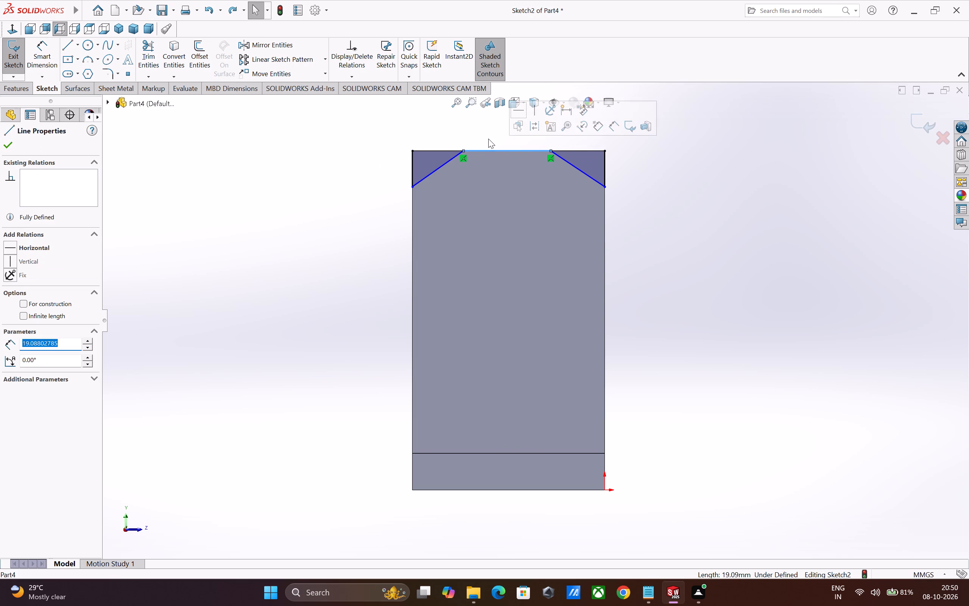
{"action": "key", "text": "Escape"}
{"action": "left_click", "coordinate": [49, 57]}
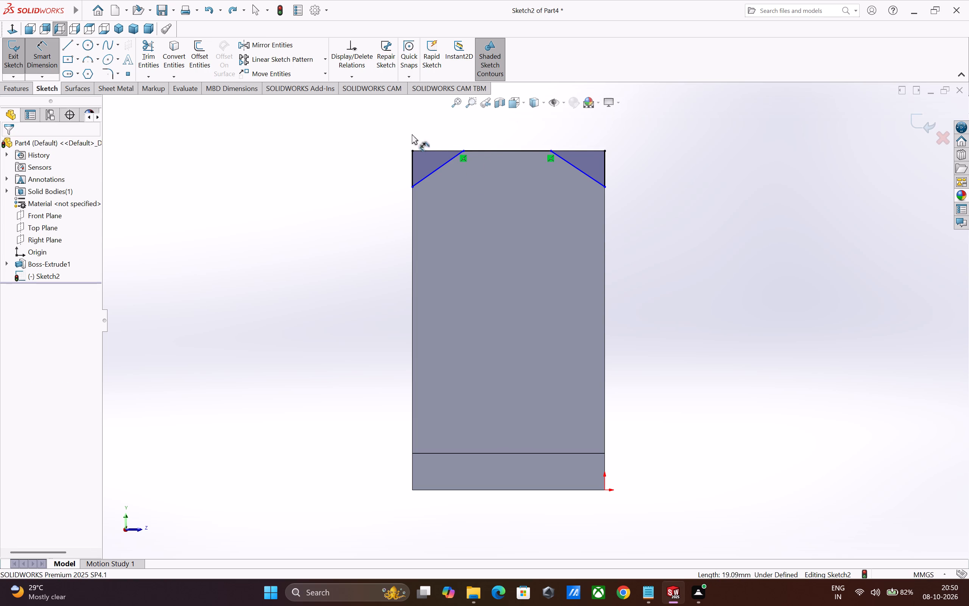
{"action": "left_click", "coordinate": [485, 150]}
{"action": "left_click", "coordinate": [484, 140]}
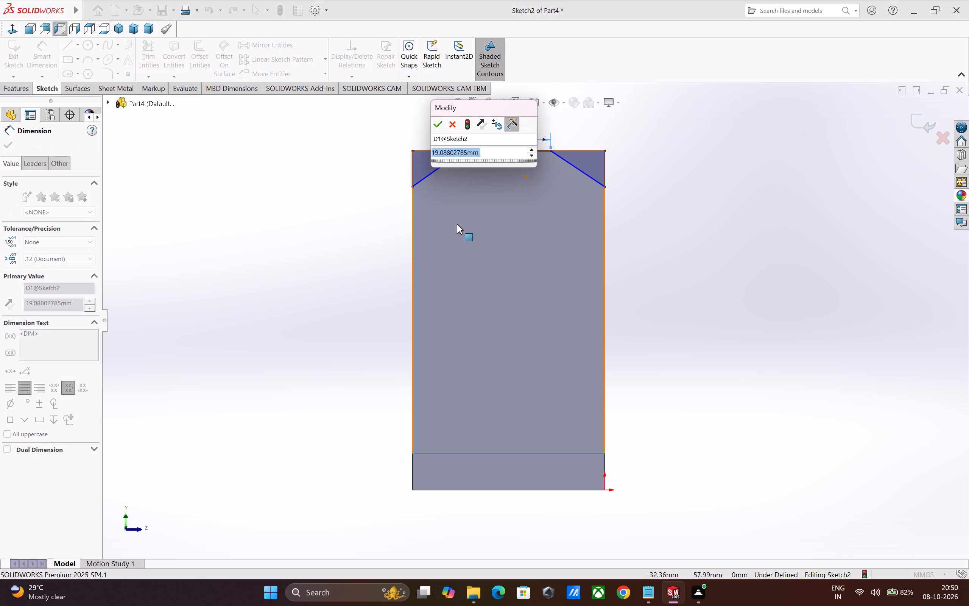
{"action": "key", "text": "1"}
{"action": "key", "text": "8"}
{"action": "key", "text": "Return"}
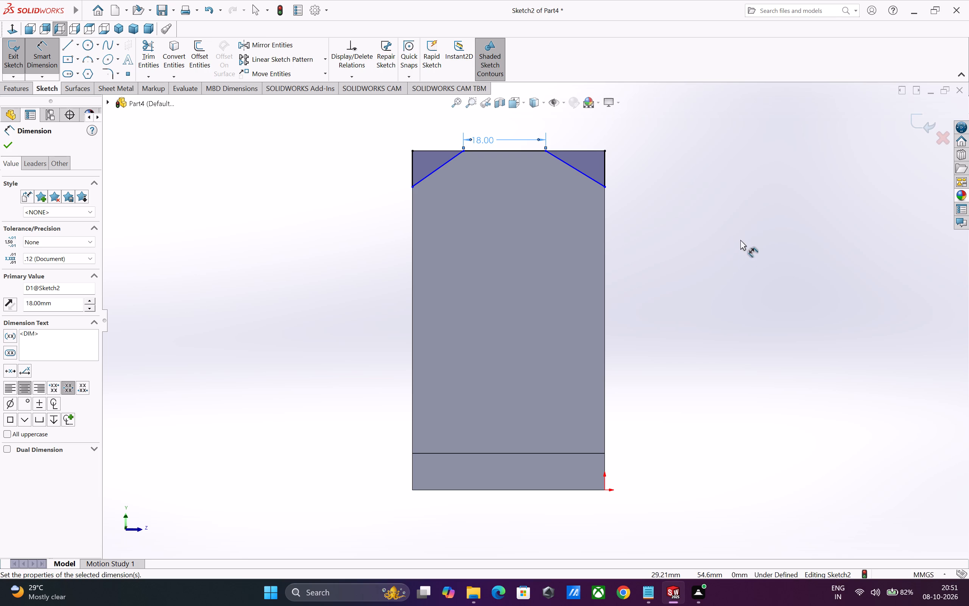
Dimension the vertical side of each corner triangle to 12 mm.
{"action": "left_click", "coordinate": [604, 164]}
{"action": "left_click", "coordinate": [630, 169]}
{"action": "key", "text": "1"}
{"action": "key", "text": "2"}
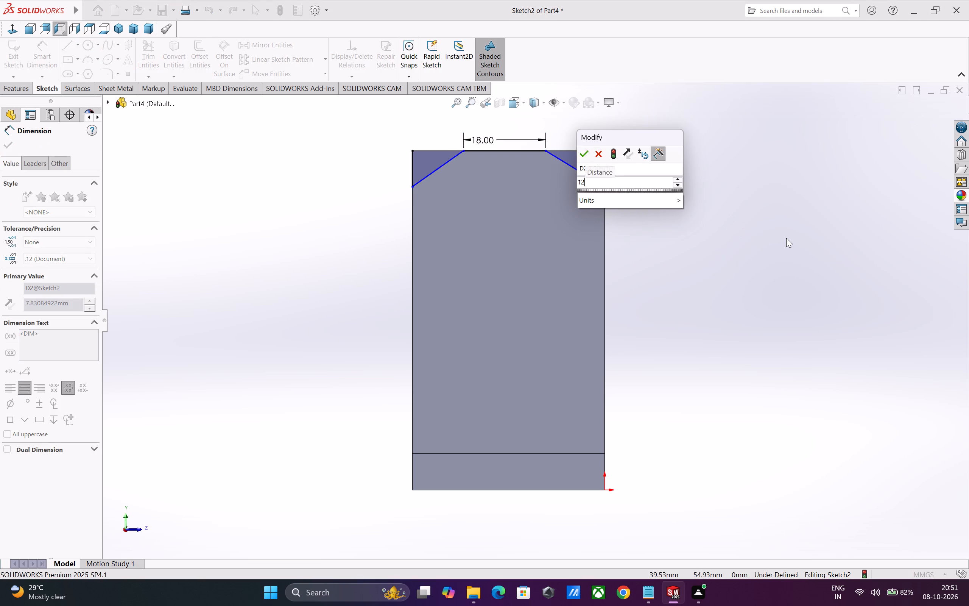
{"action": "key", "text": "Return"}
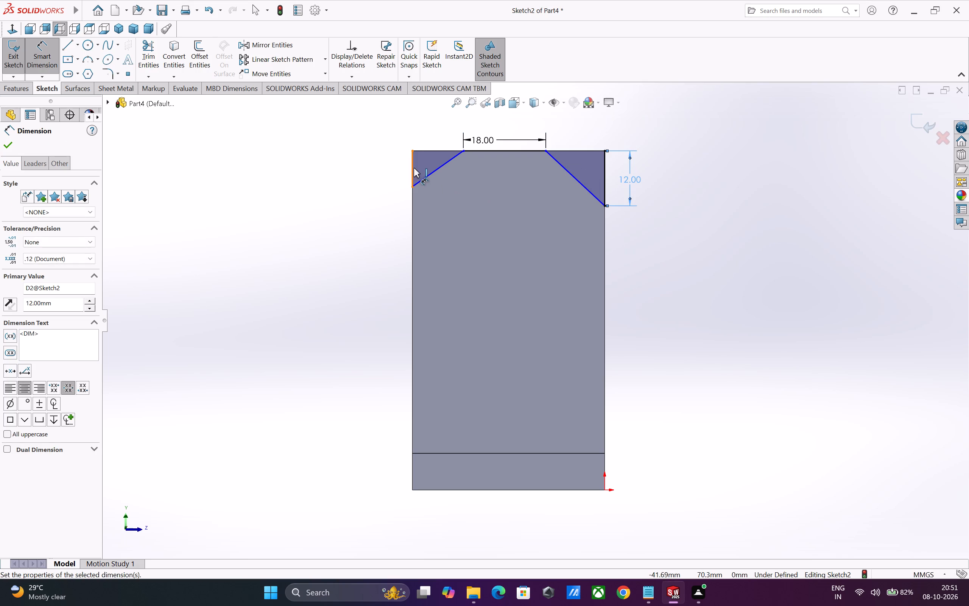
{"action": "left_click", "coordinate": [412, 167]}
{"action": "left_click", "coordinate": [390, 173]}
{"action": "key", "text": "1"}
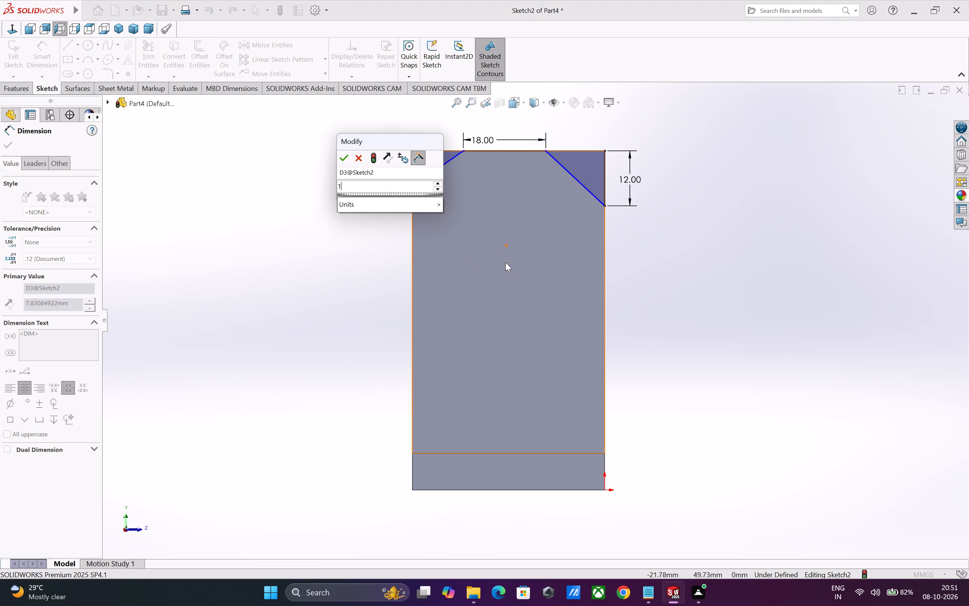
{"action": "key", "text": "2"}
{"action": "key", "text": "Return"}
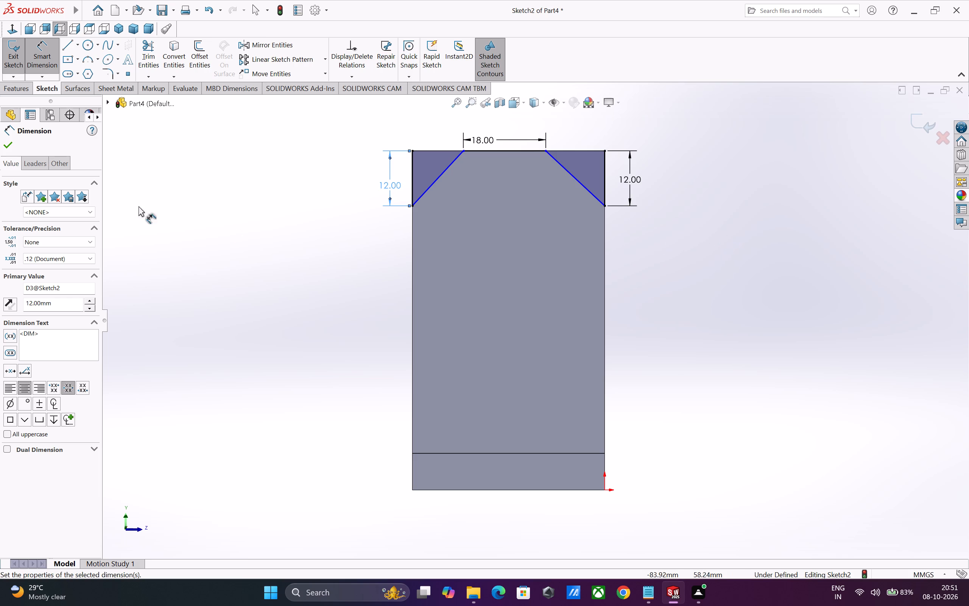
{"action": "left_click", "coordinate": [7, 145]}
Dimension the horizontal side of the origin-side triangle to 12 mm and add a driven dimension to the opposite triangle's horizontal side.
{"action": "left_click", "coordinate": [39, 59]}
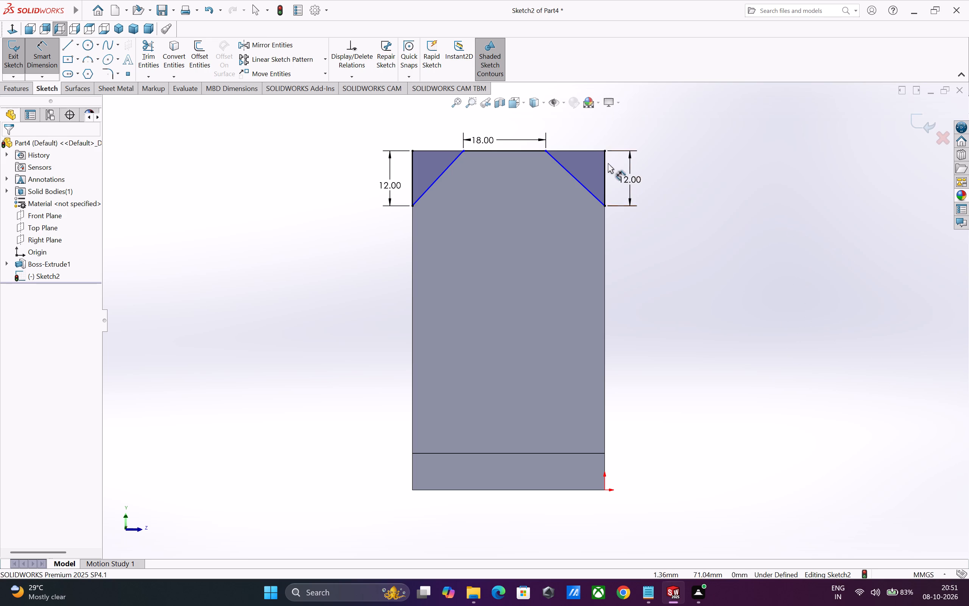
{"action": "left_click", "coordinate": [587, 150]}
{"action": "left_click", "coordinate": [589, 135]}
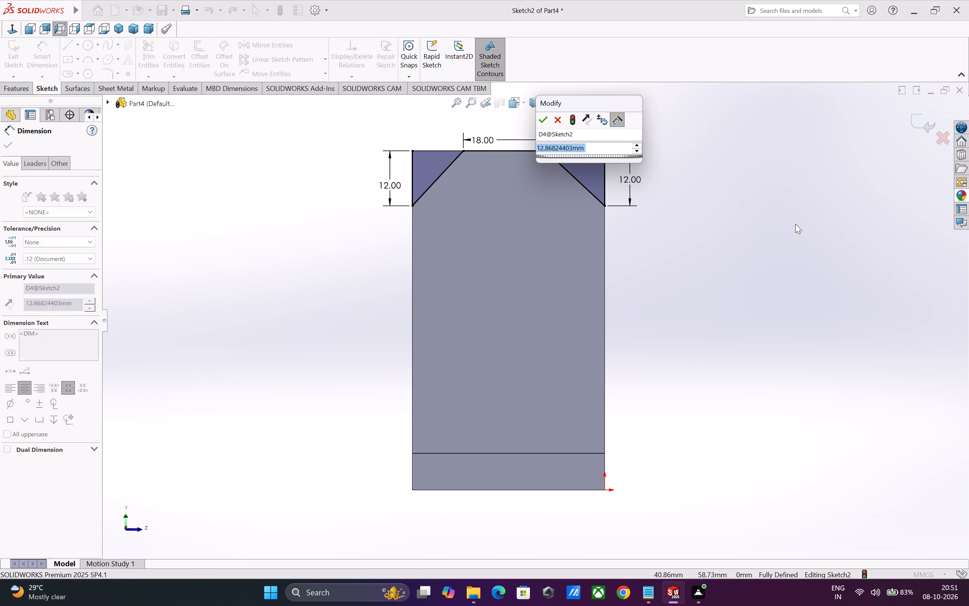
{"action": "type", "text": "12"}
{"action": "key", "text": "Return"}
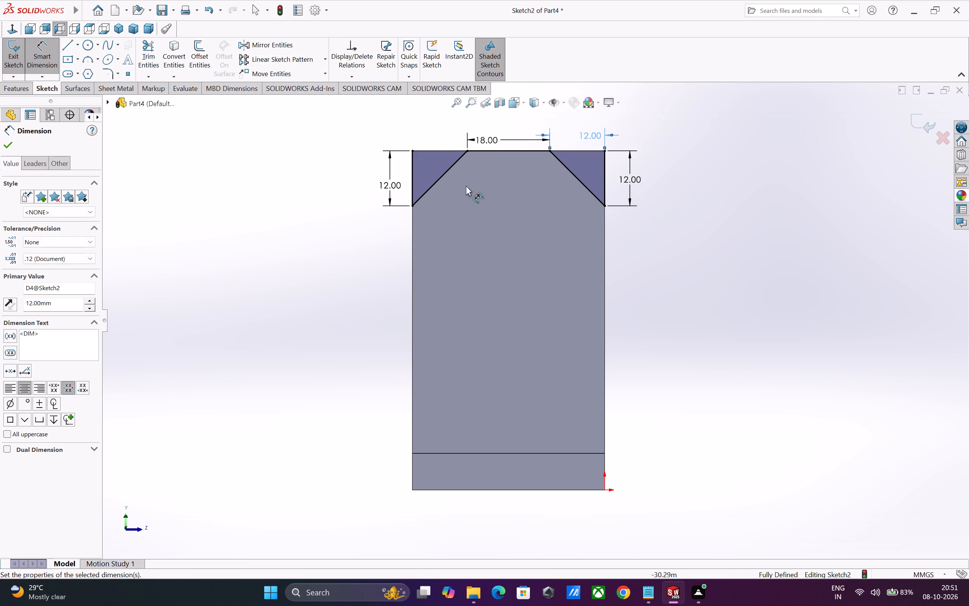
{"action": "left_click", "coordinate": [437, 150]}
{"action": "left_click", "coordinate": [437, 139]}
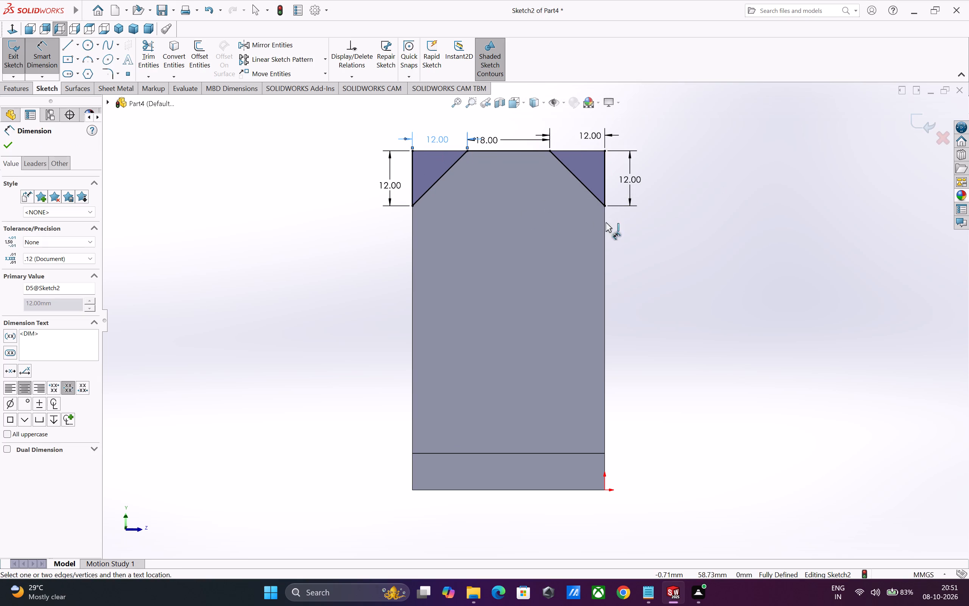
{"action": "key", "text": "Escape"}
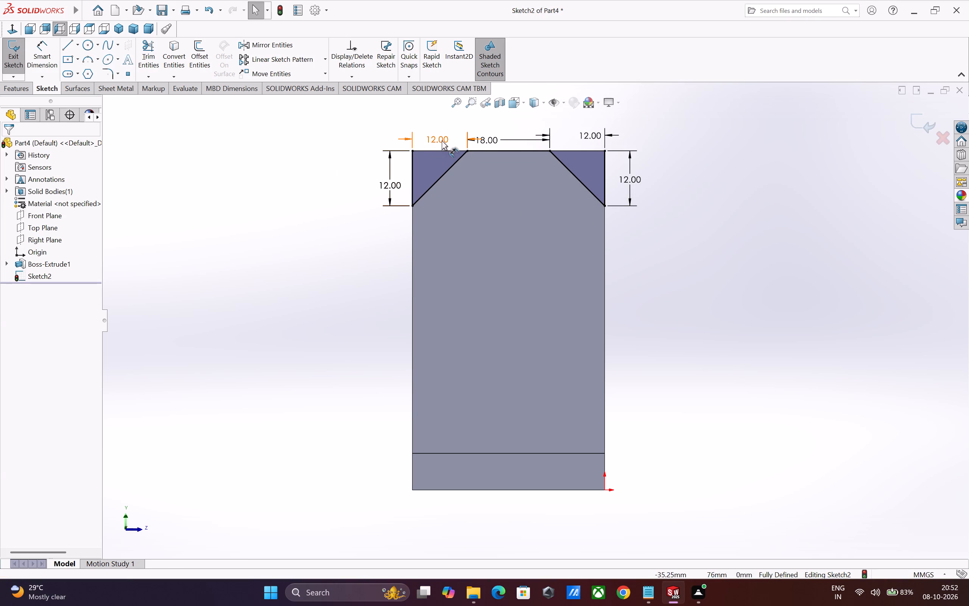
Move the text of both horizontal 12 mm dimensions outward, beyond the face's side edges.
{"action": "left_click_drag", "start_coordinate": [437, 137], "coordinate": [371, 135]}
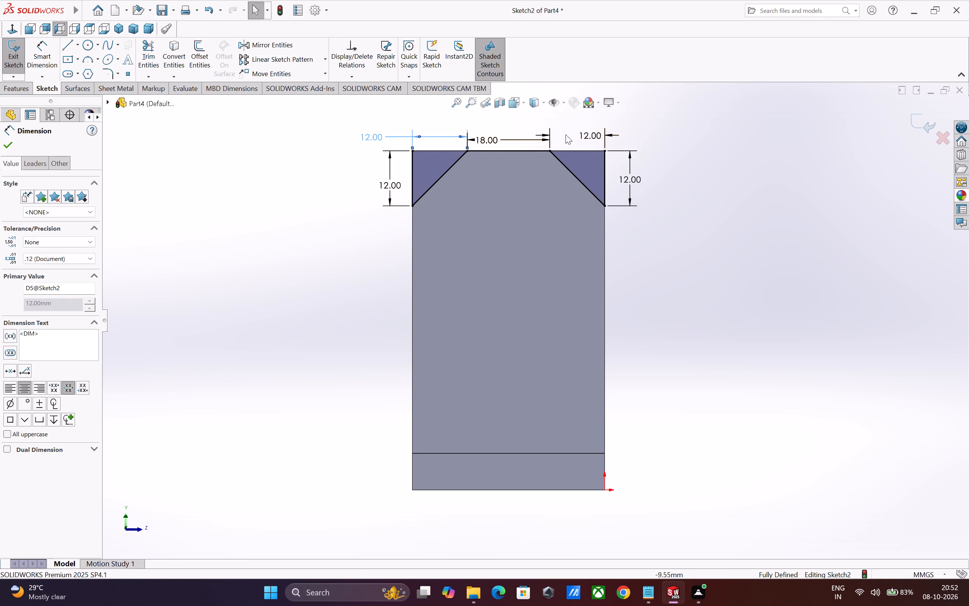
{"action": "left_click_drag", "start_coordinate": [591, 132], "coordinate": [629, 136]}
{"action": "left_click", "coordinate": [692, 259]}
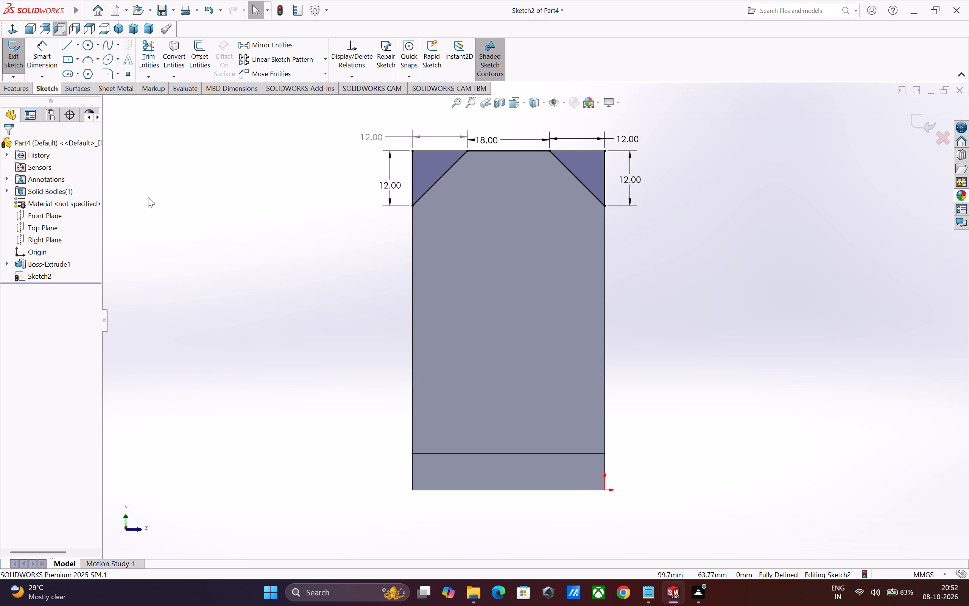
Trim away the 18 mm top line between the two corner triangles.
{"action": "left_click", "coordinate": [149, 52]}
{"action": "left_click_drag", "start_coordinate": [520, 195], "coordinate": [505, 133]}
{"action": "left_click", "coordinate": [208, 205]}
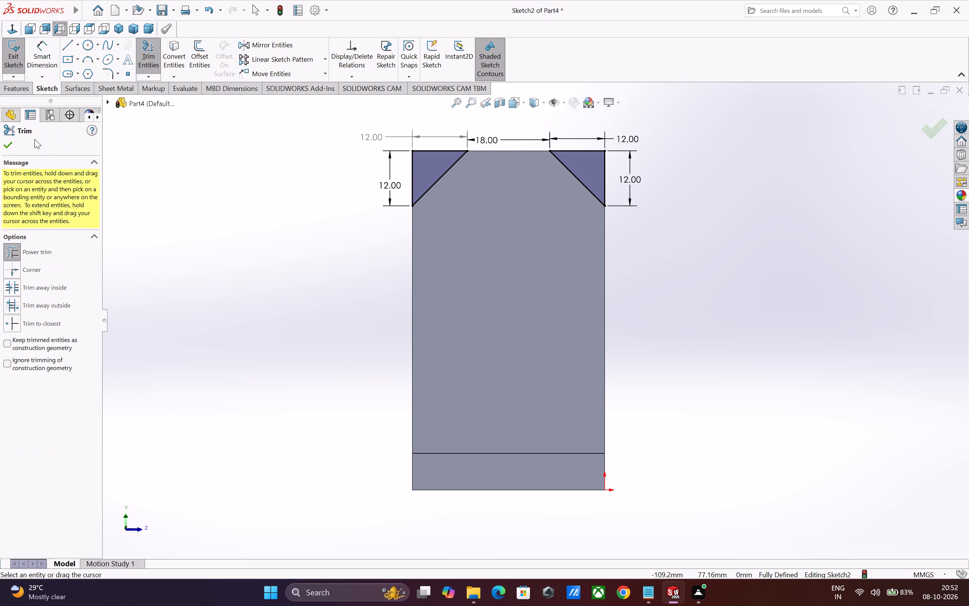
{"action": "left_click", "coordinate": [7, 144]}
Cut-extrude the two corner triangles Through All to chamfer the vertical leg's top corners.
{"action": "left_click", "coordinate": [20, 91]}
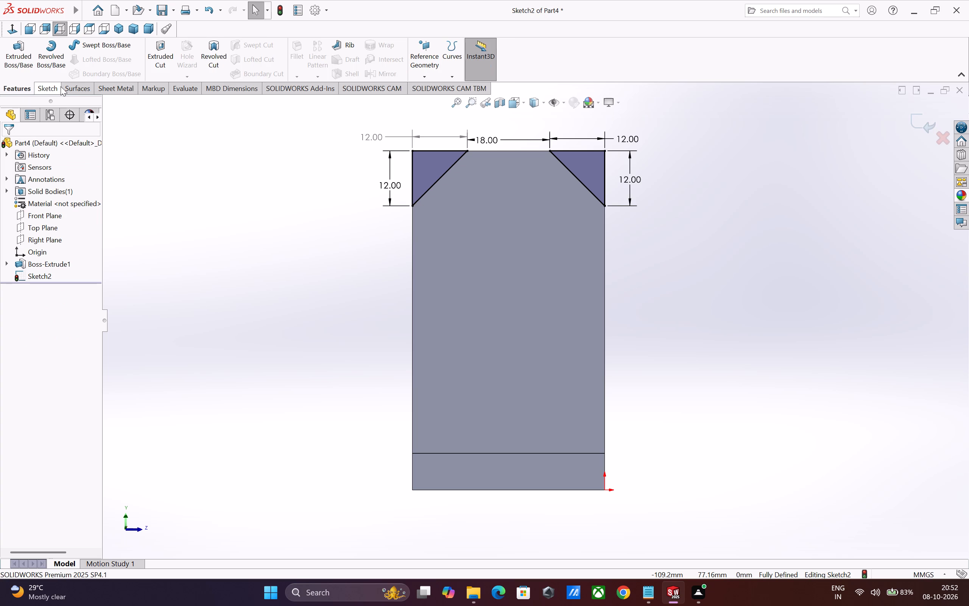
{"action": "left_click", "coordinate": [160, 62]}
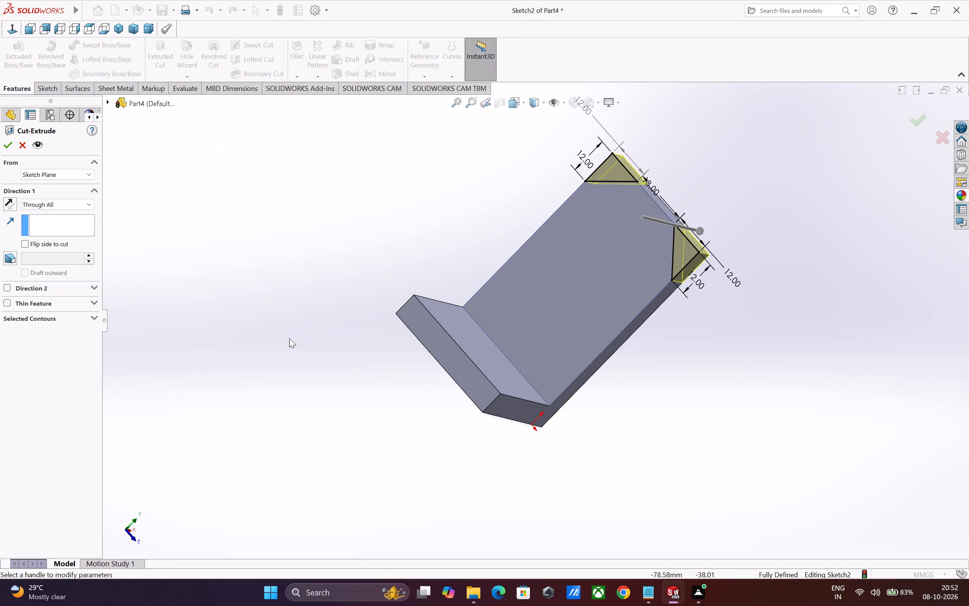
{"action": "middle_click_drag", "start_coordinate": [309, 381], "coordinate": [242, 338]}
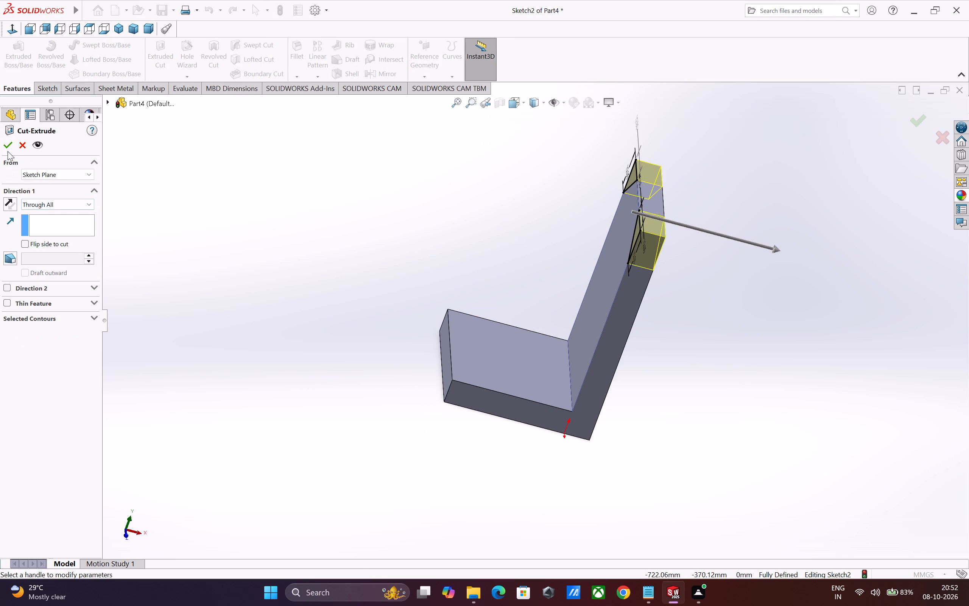
{"action": "left_click", "coordinate": [6, 146]}
{"action": "left_click", "coordinate": [264, 308]}
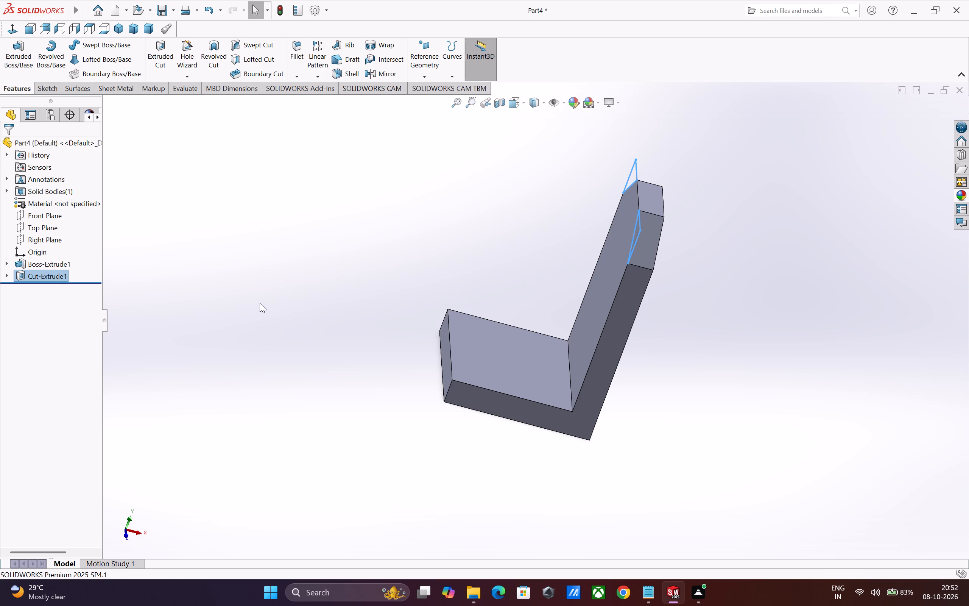
Start a new sketch on the inner face of the vertical leg.
{"action": "middle_click_drag", "start_coordinate": [265, 307], "coordinate": [321, 338]}
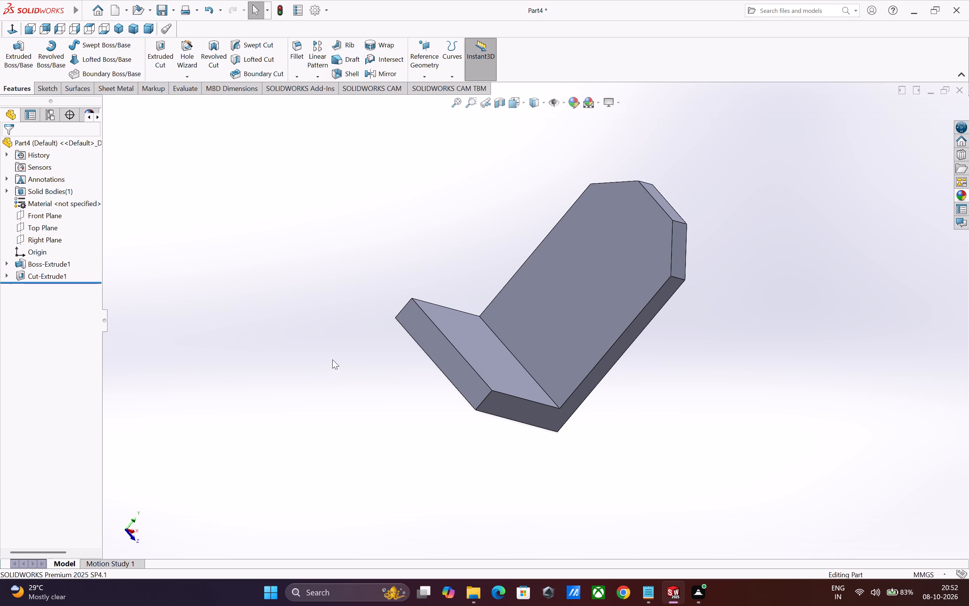
{"action": "left_click", "coordinate": [569, 285]}
{"action": "left_click", "coordinate": [611, 262]}
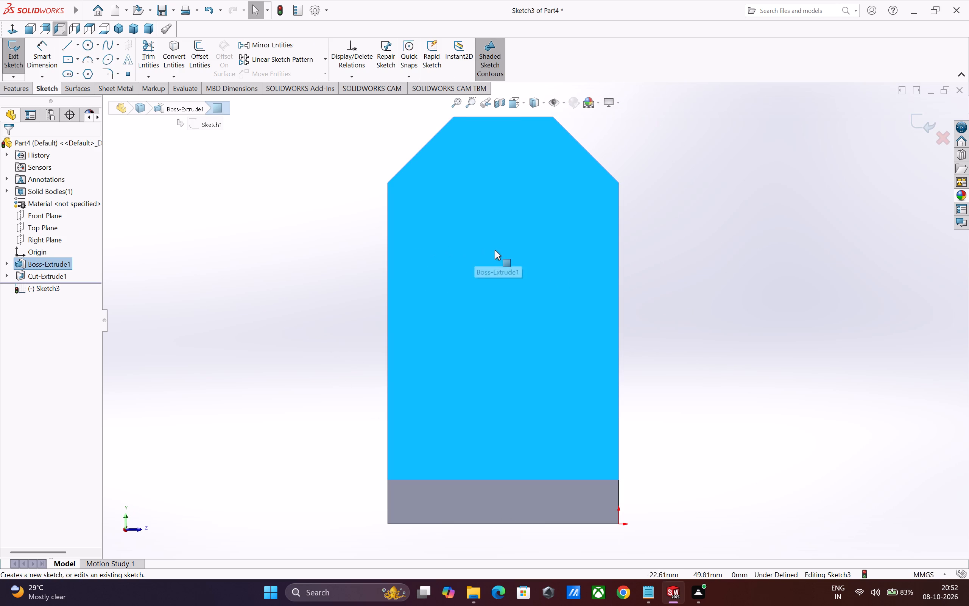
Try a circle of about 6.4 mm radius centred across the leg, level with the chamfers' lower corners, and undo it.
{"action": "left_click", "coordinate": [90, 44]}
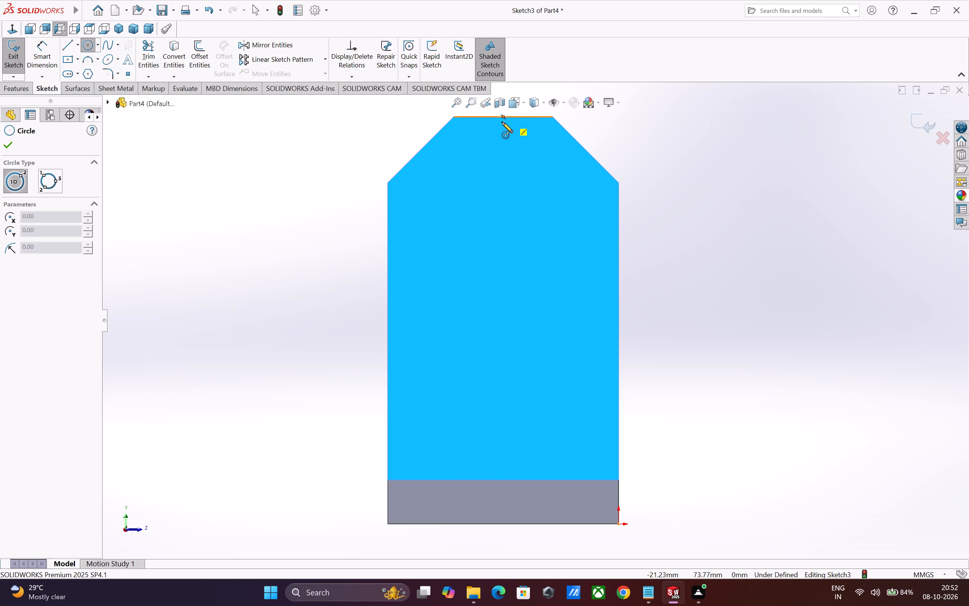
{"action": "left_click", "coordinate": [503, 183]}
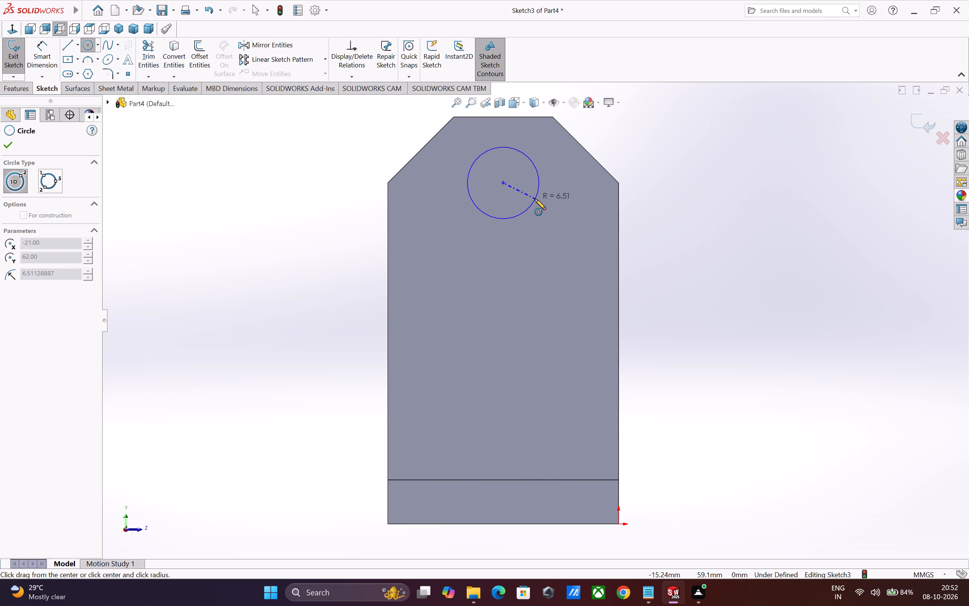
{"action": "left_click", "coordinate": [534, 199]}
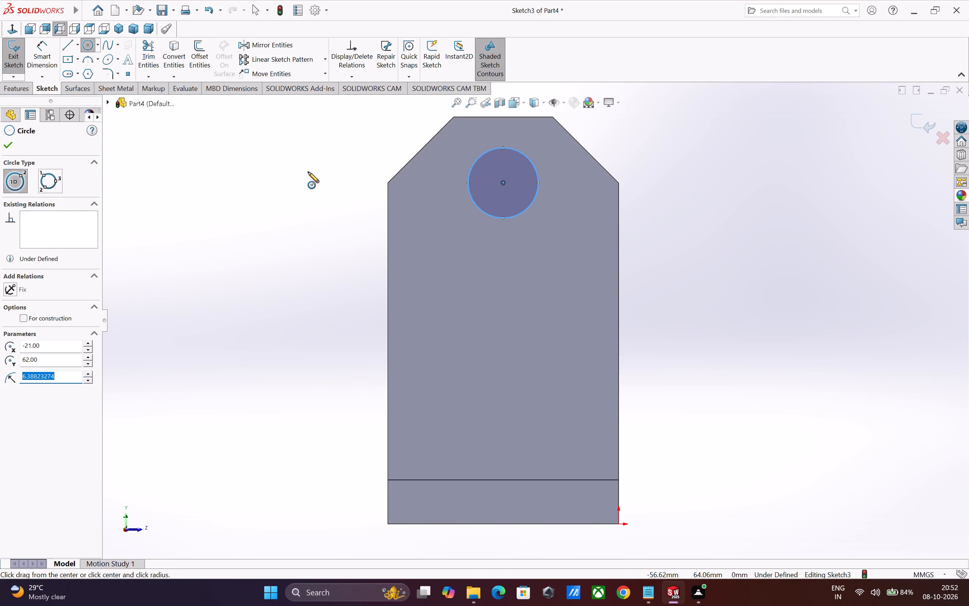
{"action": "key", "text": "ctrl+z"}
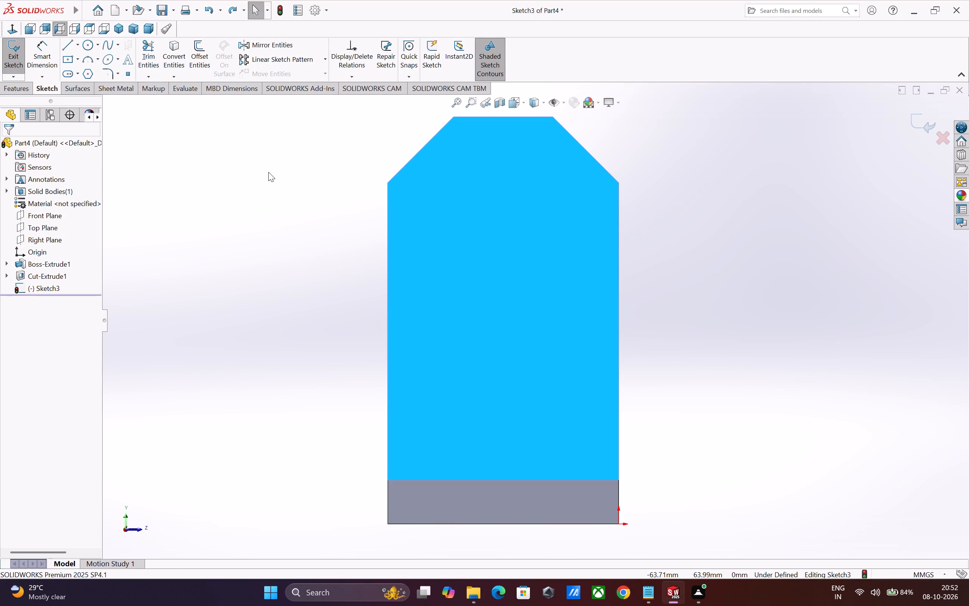
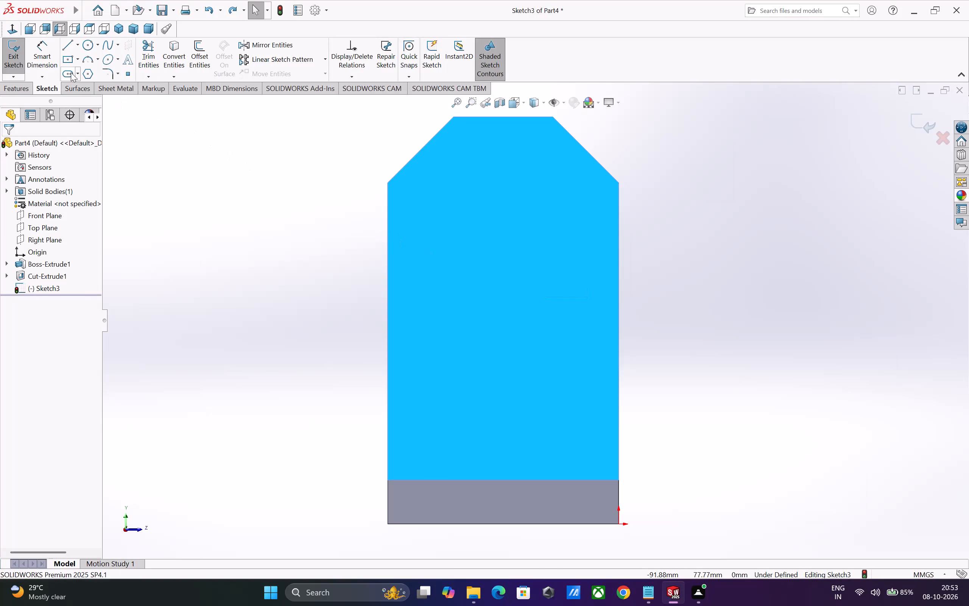
Sketch a circle about 14.3 mm in diameter on the vertical leg, centred about 16.3 mm below the top edge.
{"action": "left_click_drag", "start_coordinate": [86, 42], "coordinate": [90, 43]}
{"action": "left_click", "coordinate": [487, 206]}
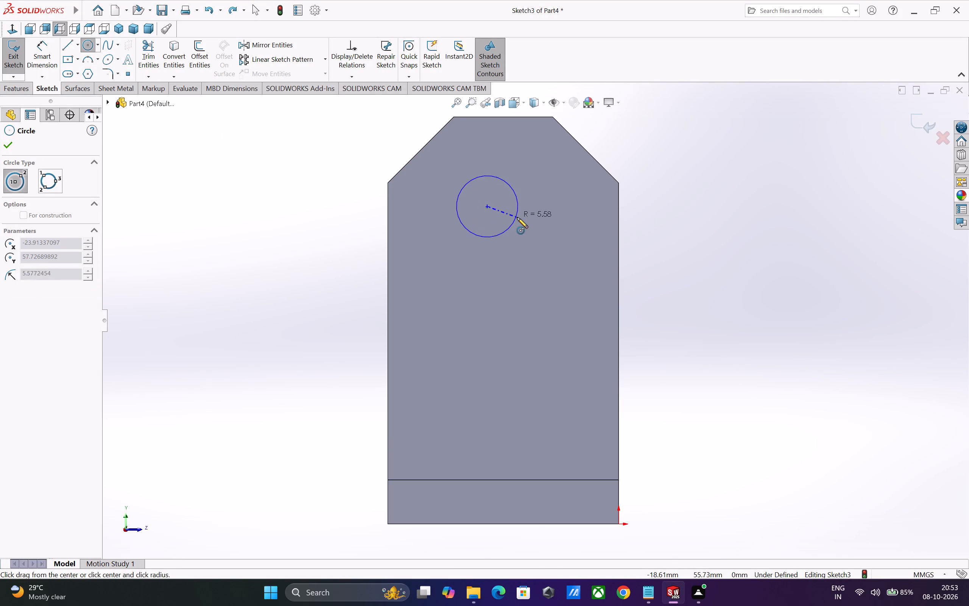
{"action": "left_click", "coordinate": [523, 221]}
{"action": "key", "text": "Escape"}
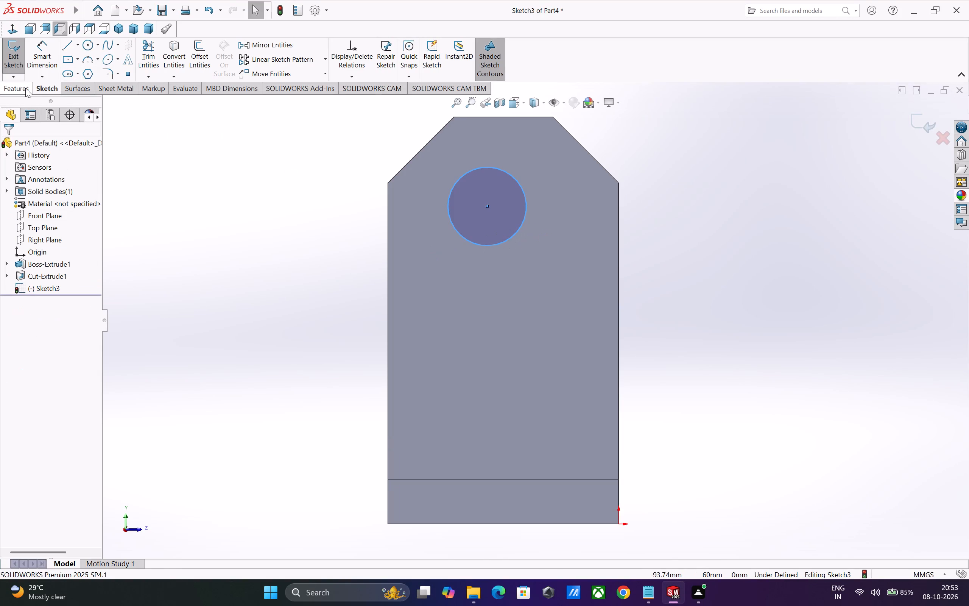
Dimension the circle's diameter and set it to 14 mm.
{"action": "left_click_drag", "start_coordinate": [38, 57], "coordinate": [53, 62]}
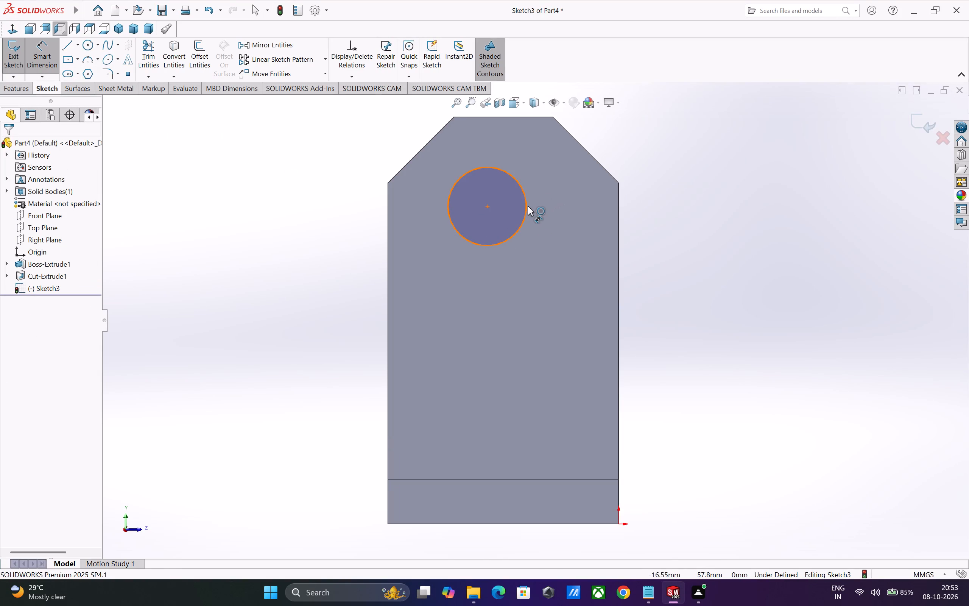
{"action": "left_click", "coordinate": [526, 206]}
{"action": "left_click", "coordinate": [545, 217]}
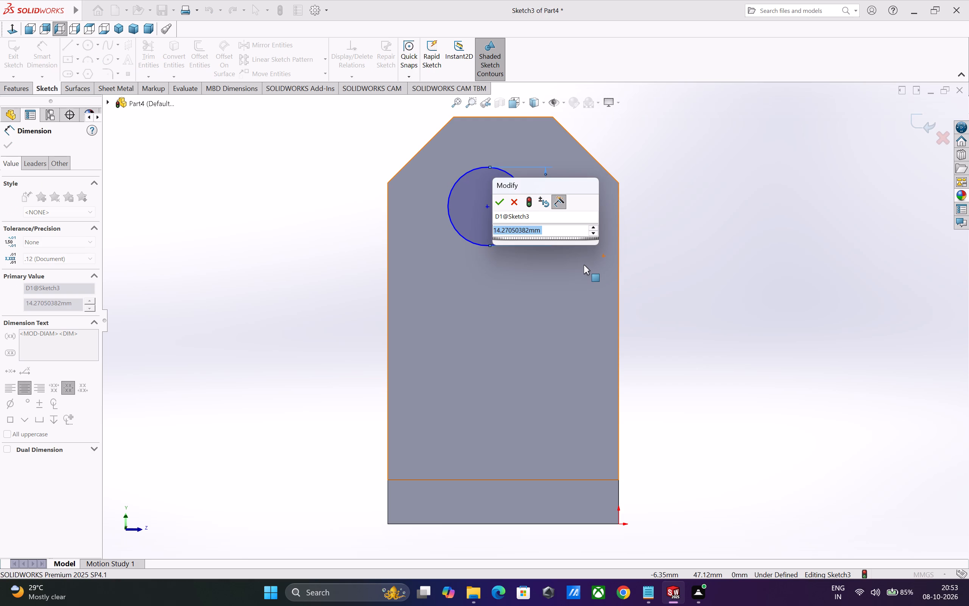
{"action": "type", "text": "14"}
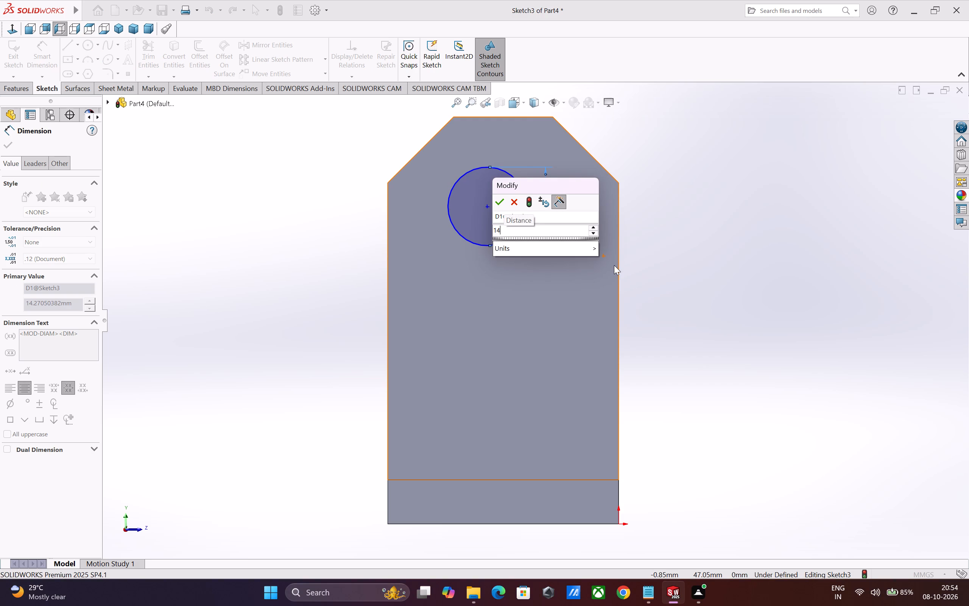
{"action": "key", "text": "Return"}
Dimension the vertical distance from the circle's centre to the leg's top edge, placing it beside the leg.
{"action": "left_click", "coordinate": [487, 208]}
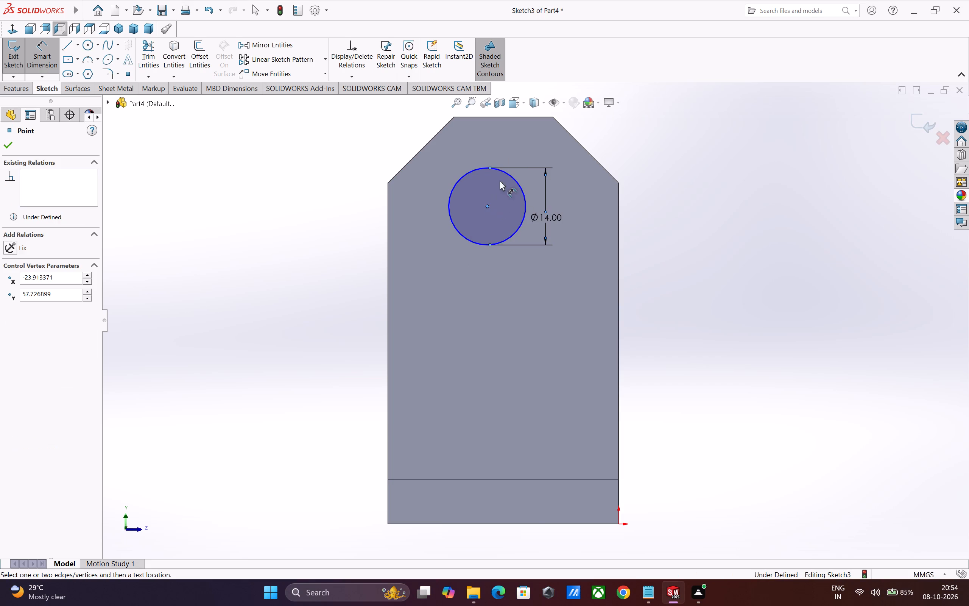
{"action": "left_click", "coordinate": [518, 117]}
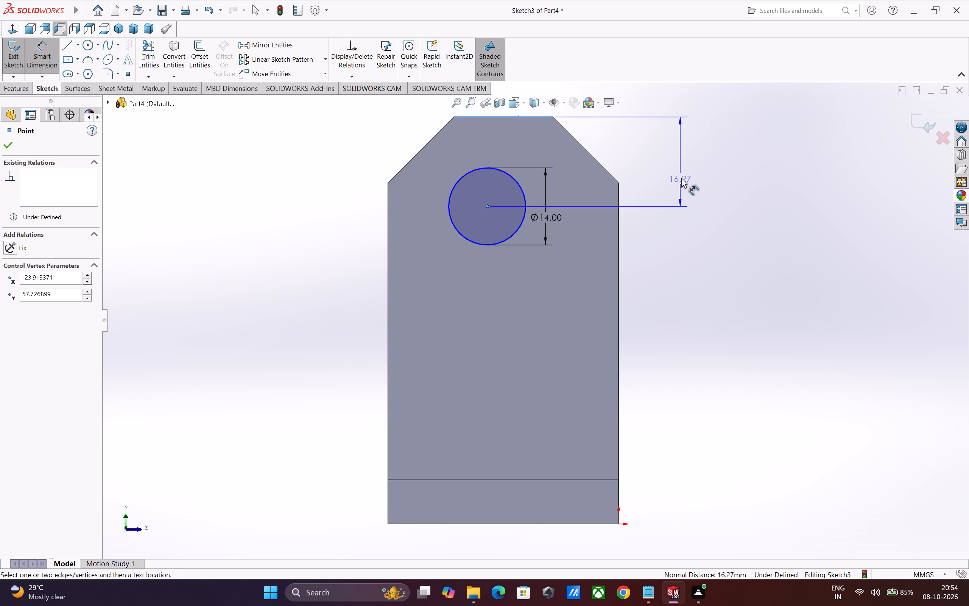
{"action": "left_click", "coordinate": [686, 174]}
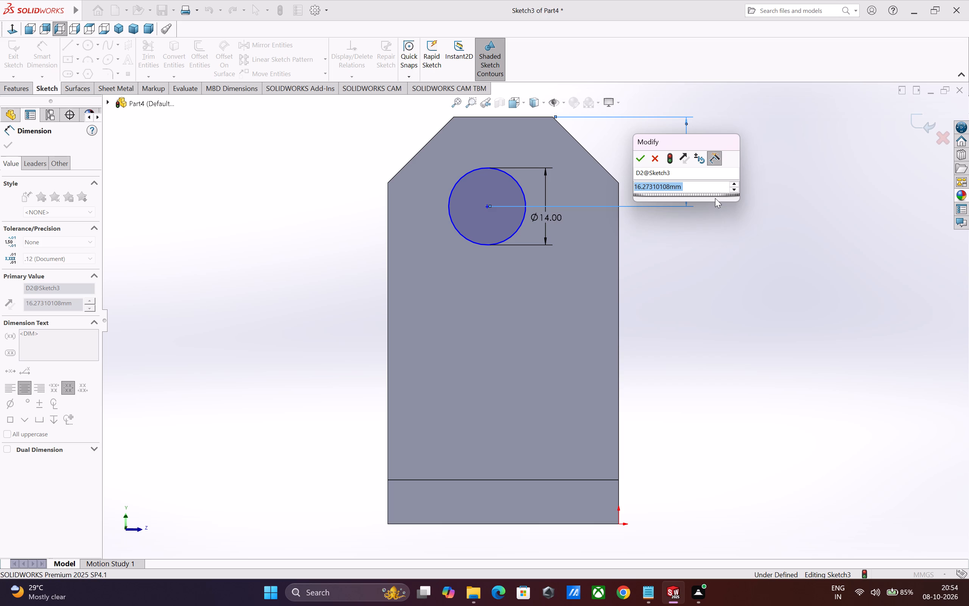
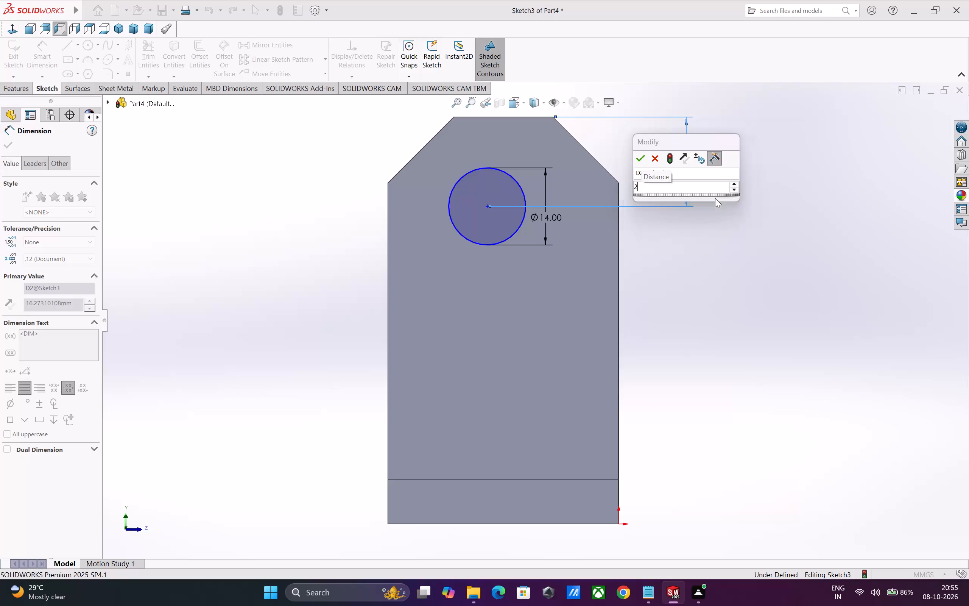
Set the vertical distance from the circle's centre to the leg's top edge to 20 mm.
{"action": "key", "text": "Return"}
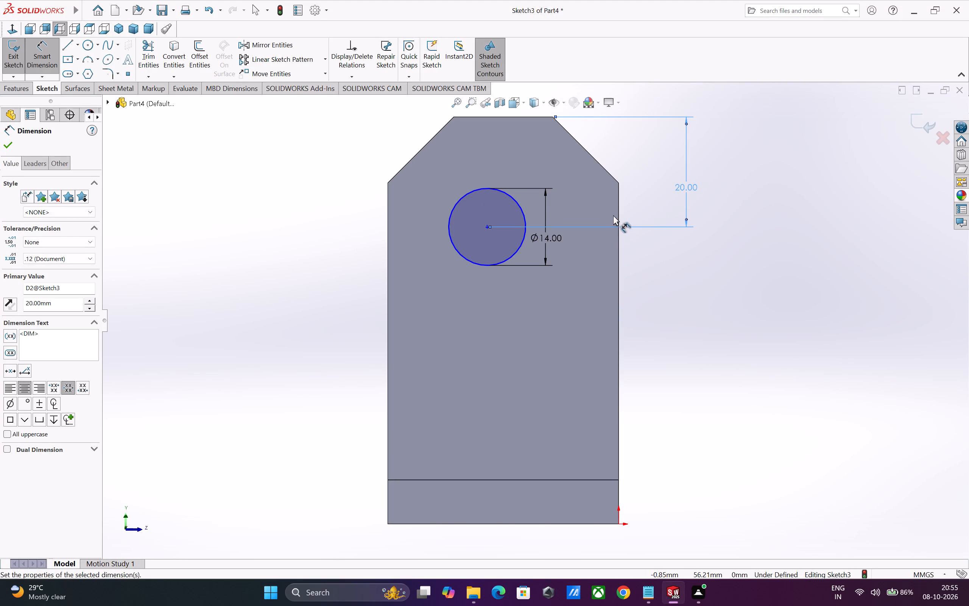
Dimension the horizontal distance from the circle's centre to the nearby end of the top edge and set it to 9 mm.
{"action": "left_click", "coordinate": [486, 228]}
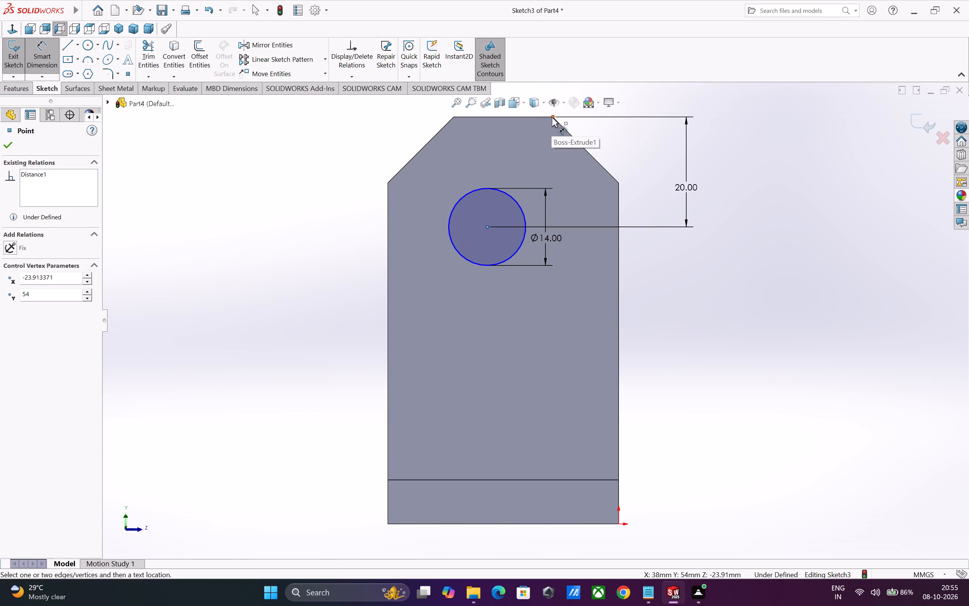
{"action": "left_click", "coordinate": [552, 117]}
{"action": "left_click", "coordinate": [526, 329]}
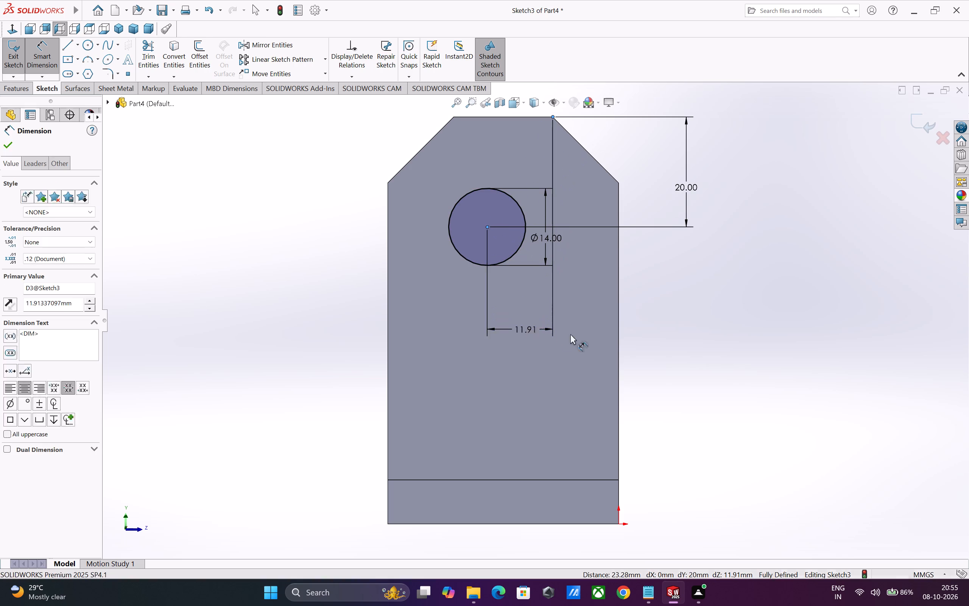
{"action": "key", "text": "9"}
{"action": "key", "text": "Return"}
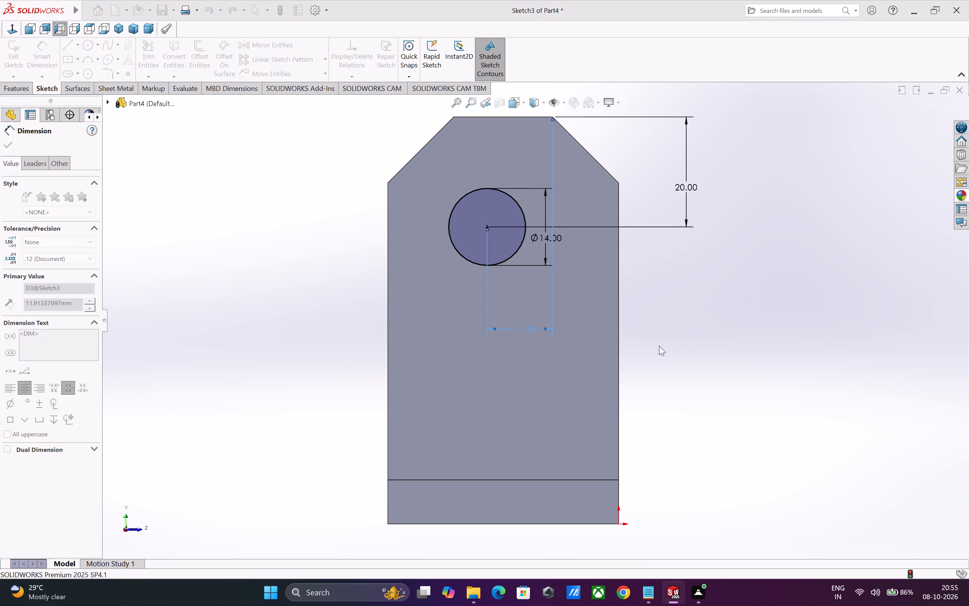
{"action": "key", "text": "Escape"}
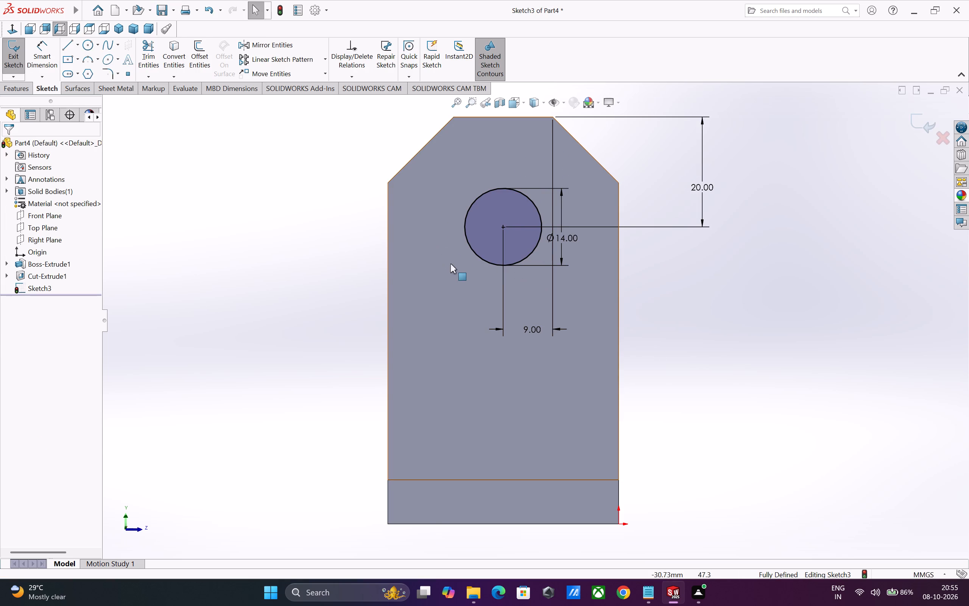
Cut the 14 mm circle Through All to make a hole in the vertical leg.
{"action": "left_click", "coordinate": [16, 87]}
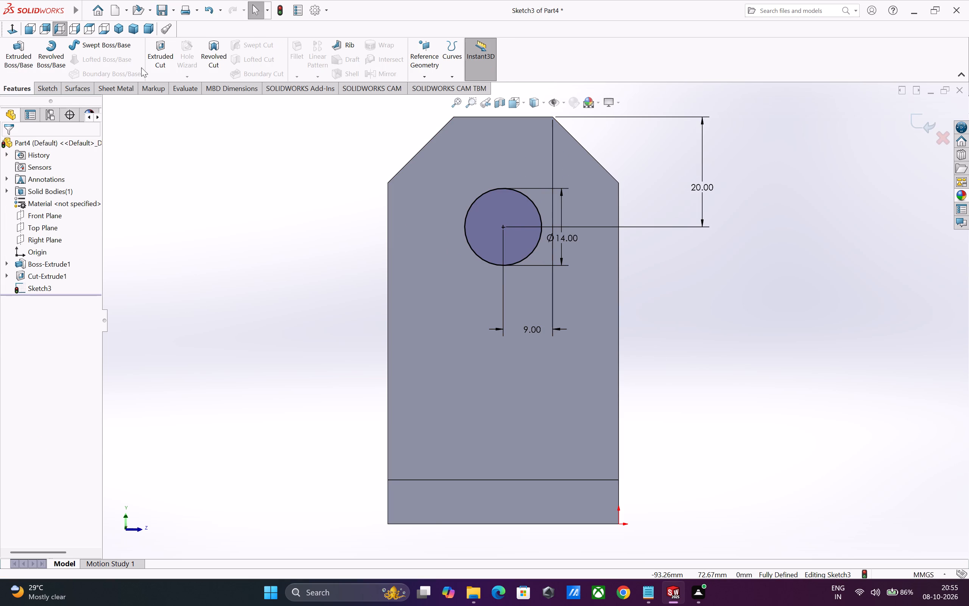
{"action": "left_click", "coordinate": [163, 58]}
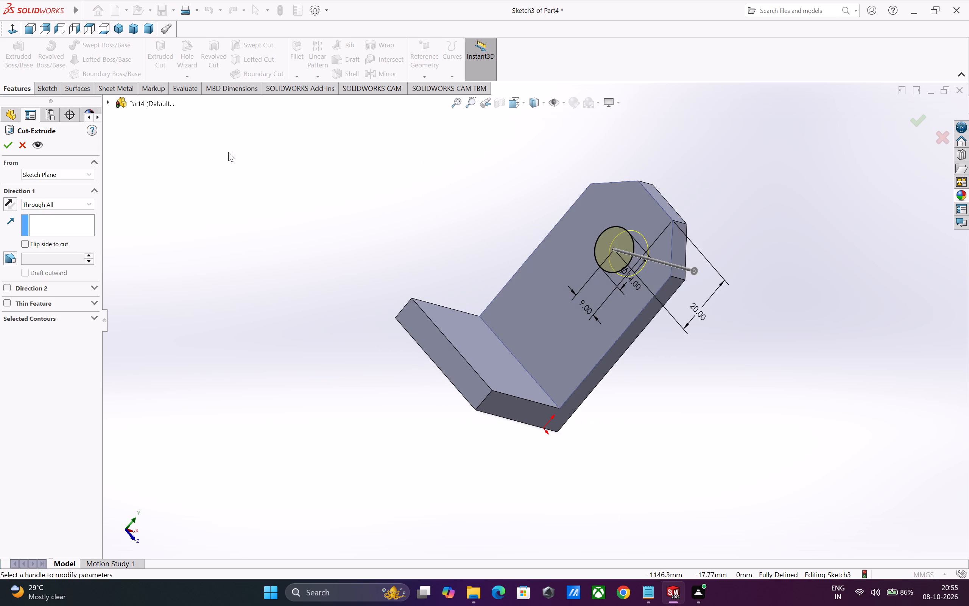
{"action": "left_click", "coordinate": [5, 144]}
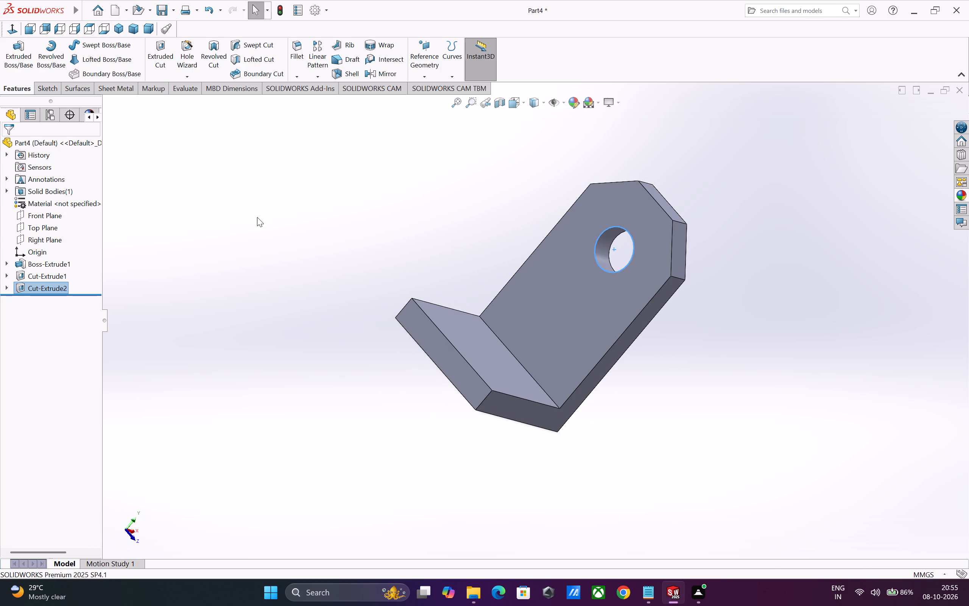
{"action": "left_click", "coordinate": [261, 218]}
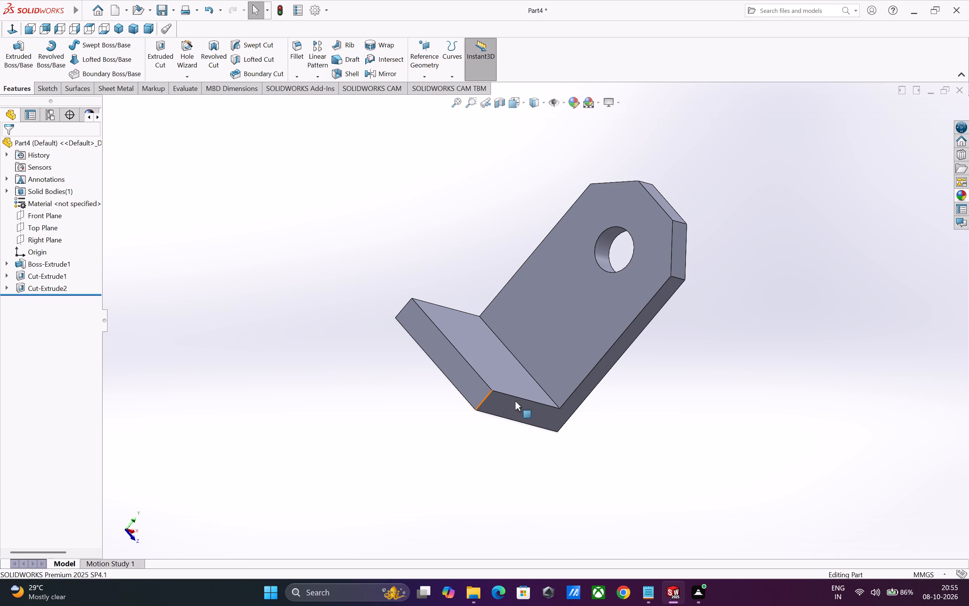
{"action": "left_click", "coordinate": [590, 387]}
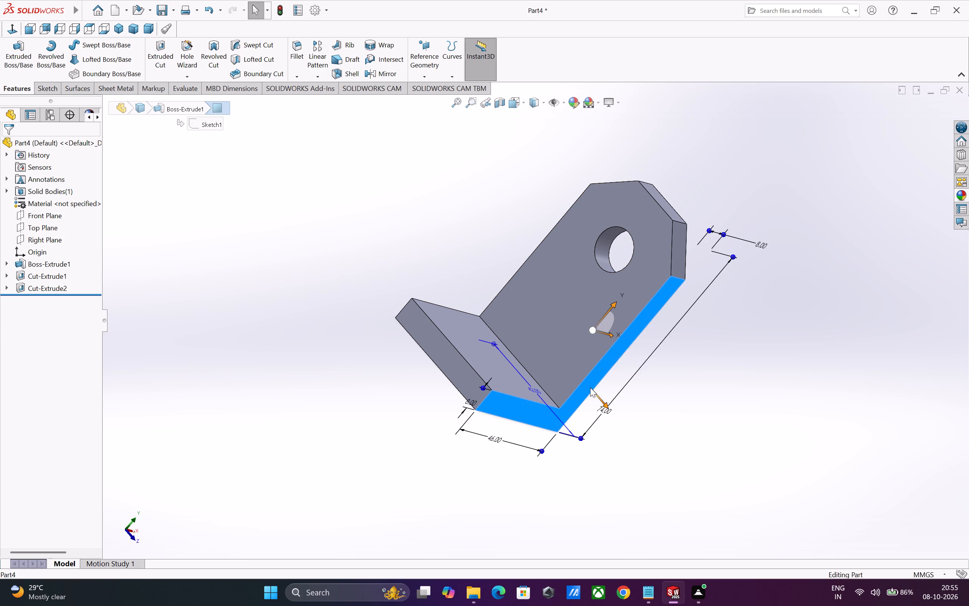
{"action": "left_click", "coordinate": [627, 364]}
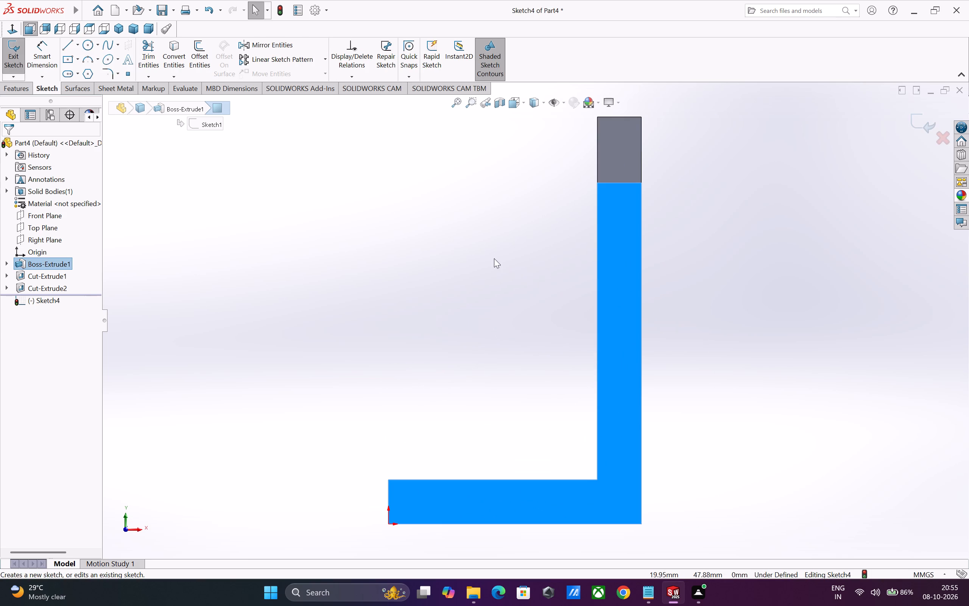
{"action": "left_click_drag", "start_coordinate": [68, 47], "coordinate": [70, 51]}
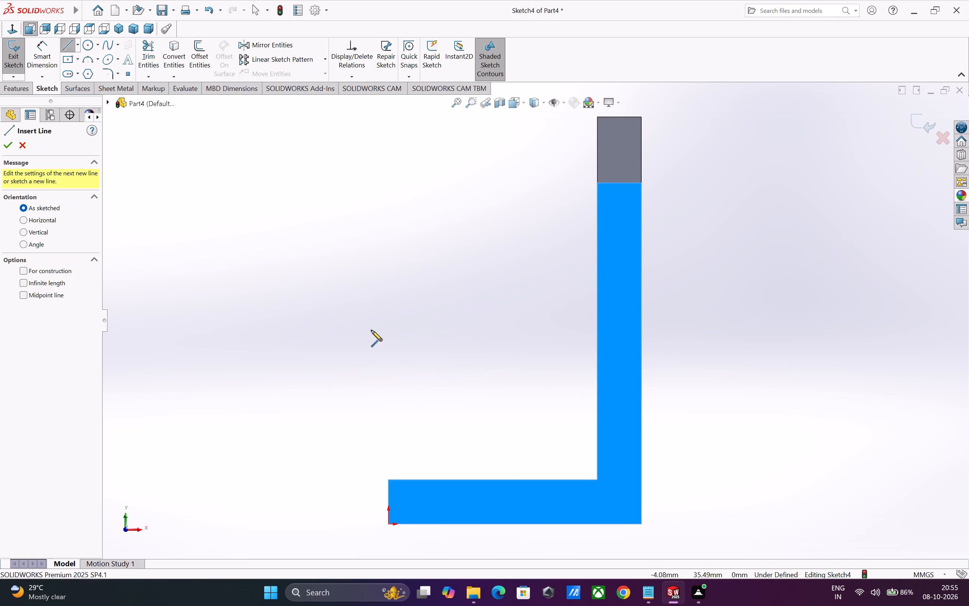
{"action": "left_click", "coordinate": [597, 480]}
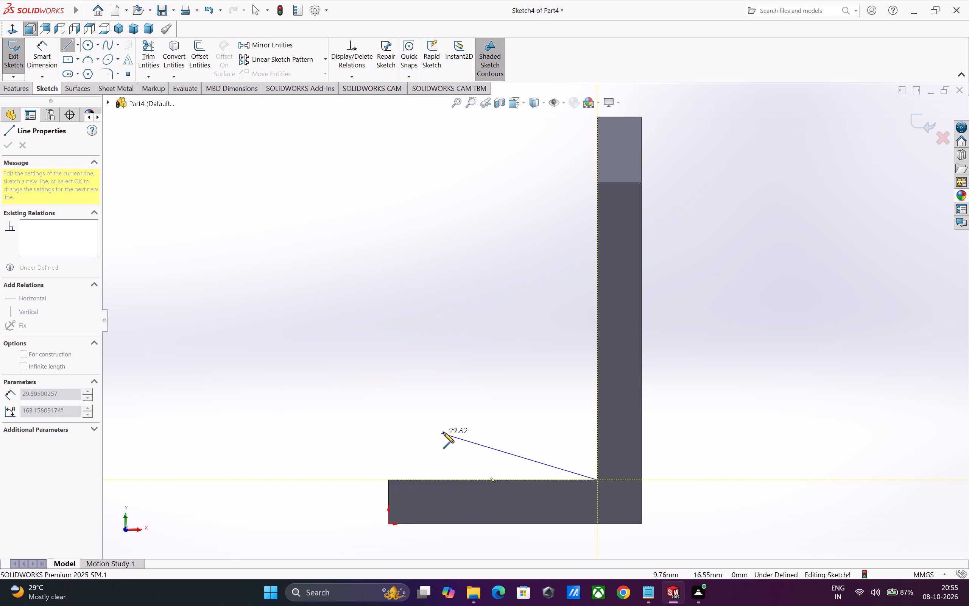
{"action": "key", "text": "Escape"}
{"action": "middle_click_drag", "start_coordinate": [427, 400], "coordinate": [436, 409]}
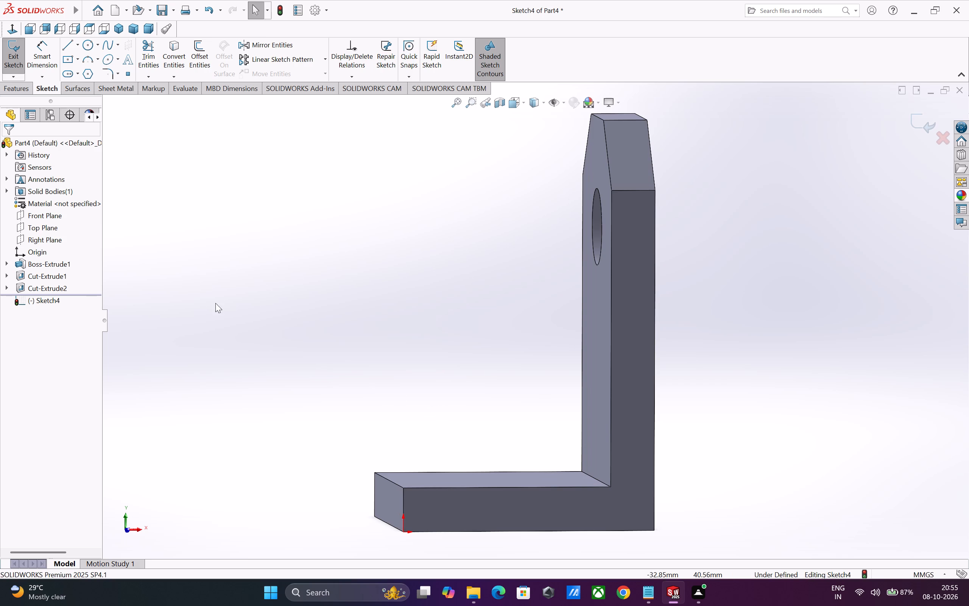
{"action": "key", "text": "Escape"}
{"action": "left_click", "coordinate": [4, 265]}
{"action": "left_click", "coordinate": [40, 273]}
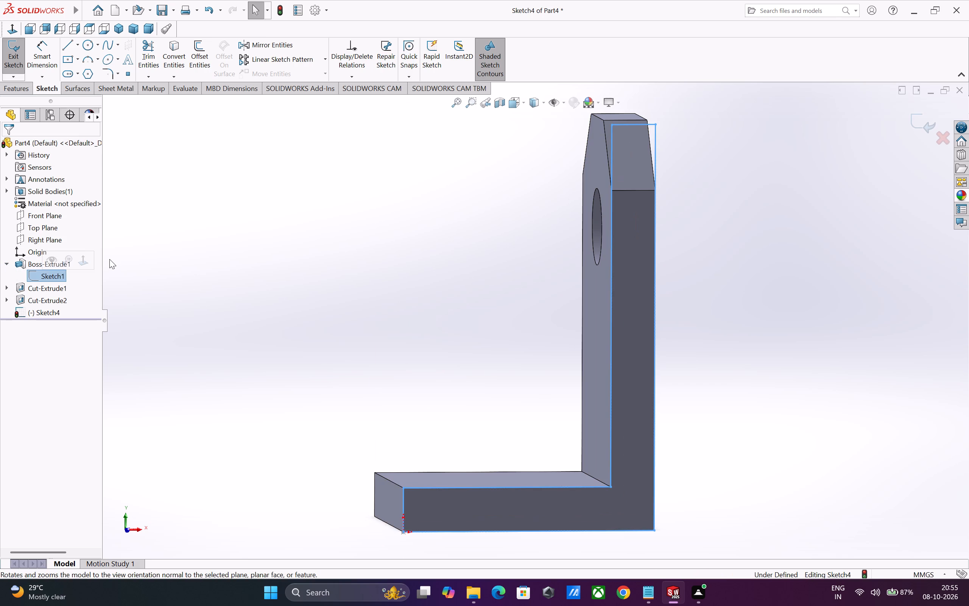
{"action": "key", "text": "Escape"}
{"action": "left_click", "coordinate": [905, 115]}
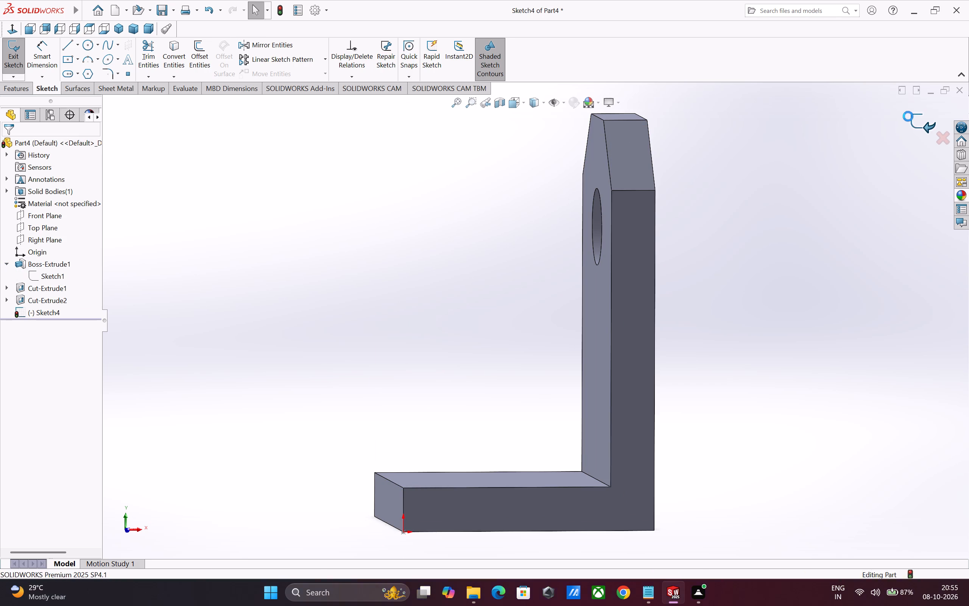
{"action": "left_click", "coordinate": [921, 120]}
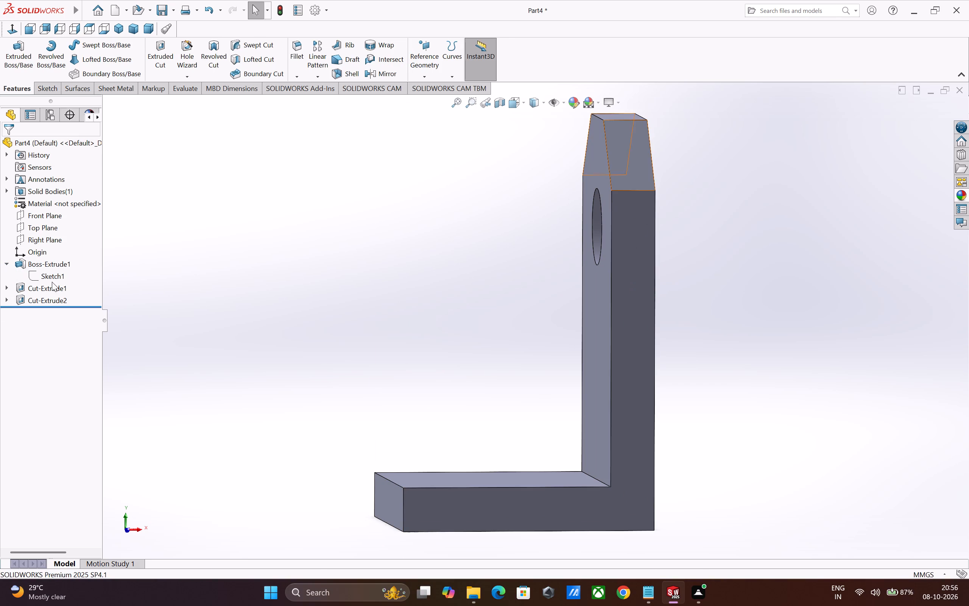
Open the base extrusion's L-profile sketch, examine its dimensions, and exit it without edits.
{"action": "left_click", "coordinate": [47, 275]}
{"action": "left_click", "coordinate": [59, 250]}
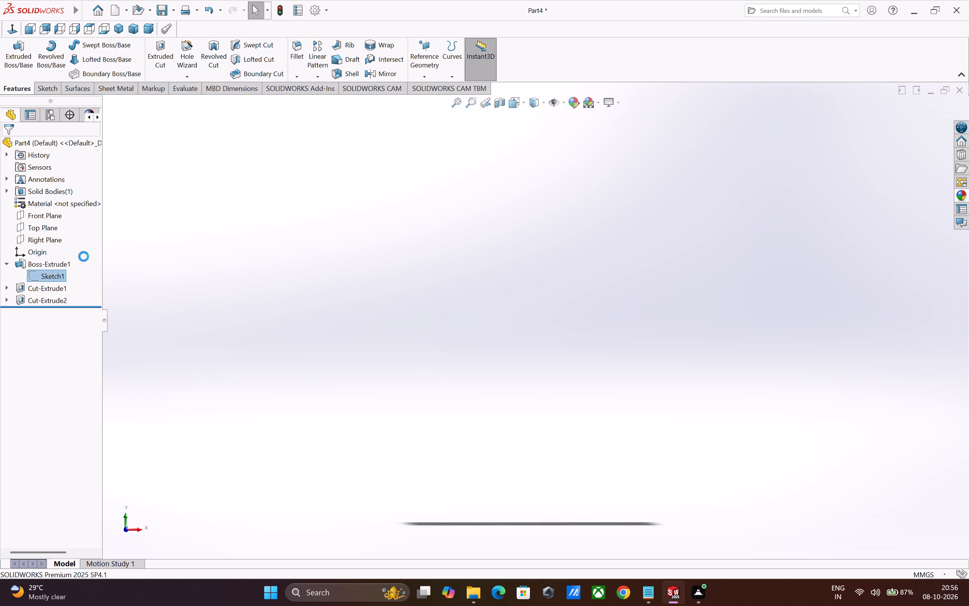
{"action": "scroll", "coordinate": [307, 350], "scroll_direction": "up", "scroll_amount": 3}
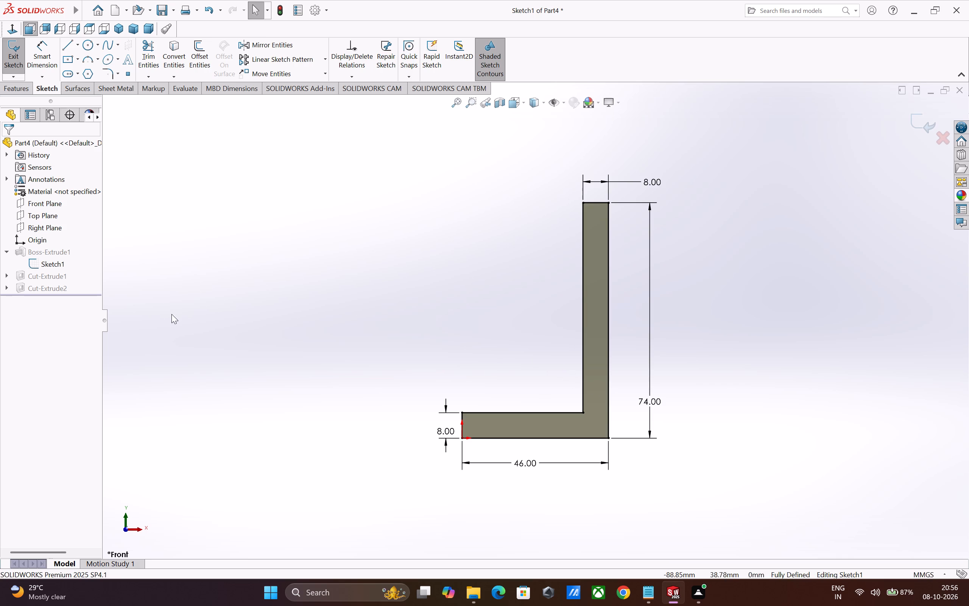
{"action": "key", "text": "Escape"}
{"action": "left_click", "coordinate": [915, 125]}
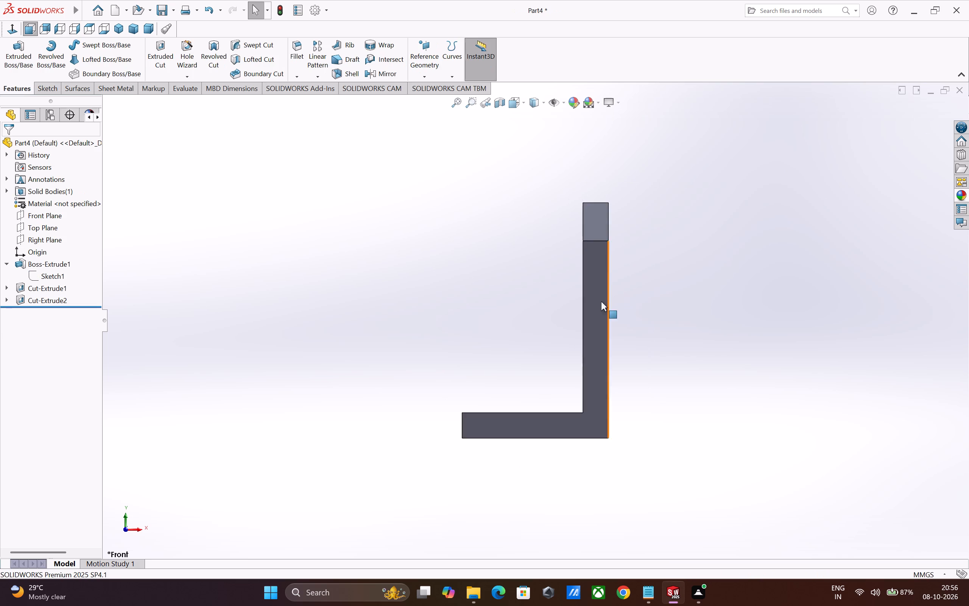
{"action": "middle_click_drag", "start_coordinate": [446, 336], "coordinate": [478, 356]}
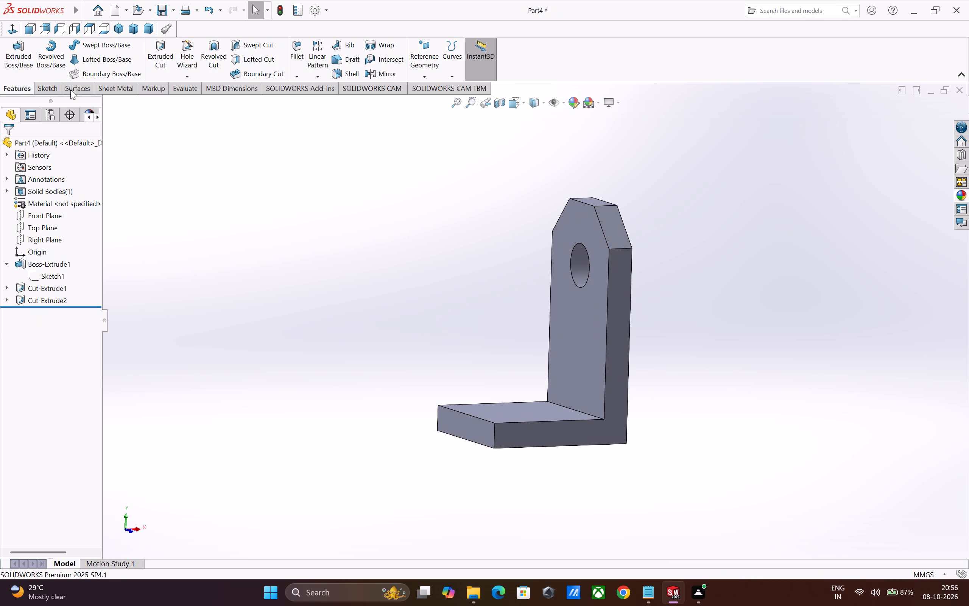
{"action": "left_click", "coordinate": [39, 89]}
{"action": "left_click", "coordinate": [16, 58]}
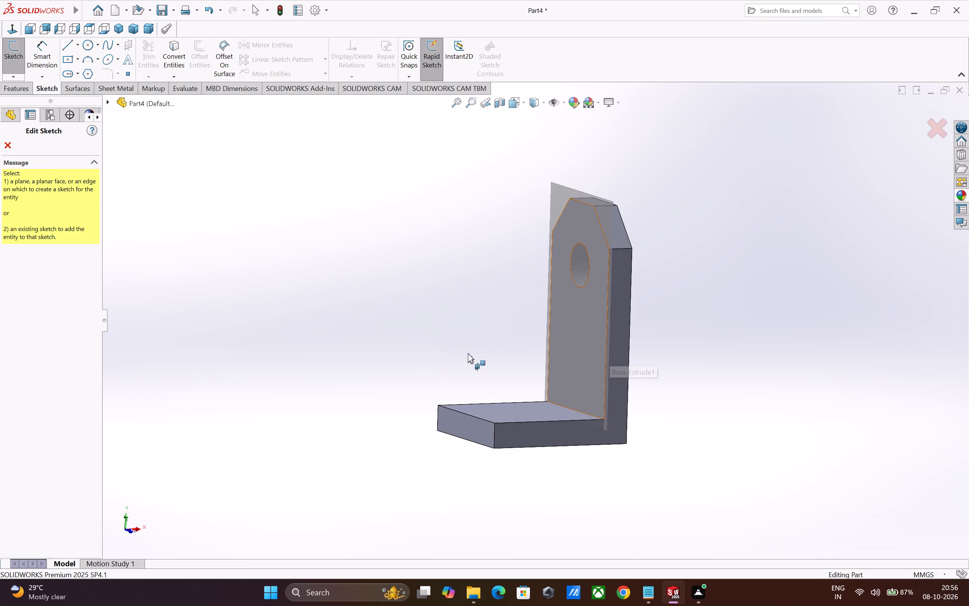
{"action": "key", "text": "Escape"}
Sketch a closed right triangle on the L-shaped side face, in the inner corner, rising about 36.6 mm up the vertical leg.
{"action": "left_click", "coordinate": [567, 431]}
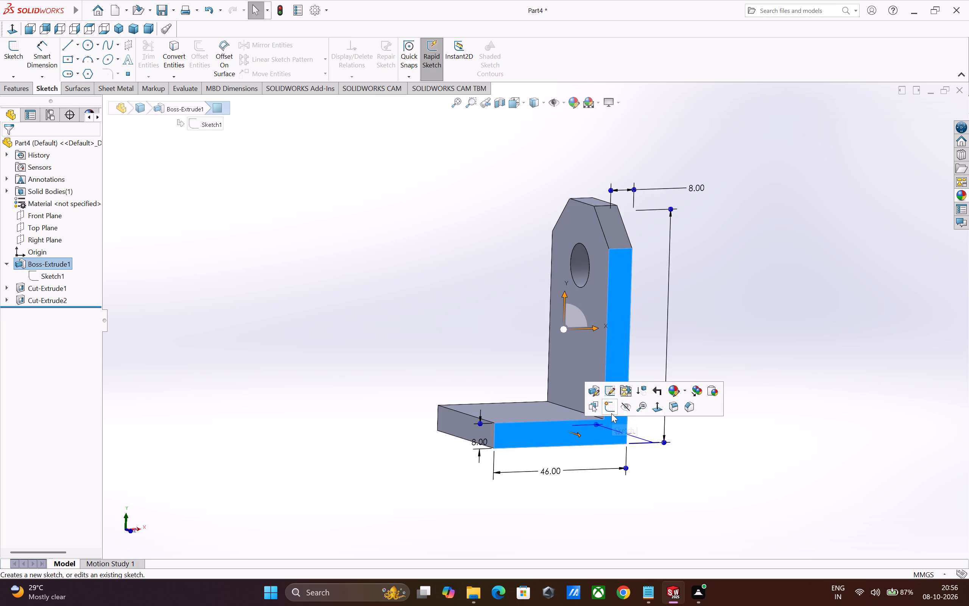
{"action": "left_click", "coordinate": [606, 409]}
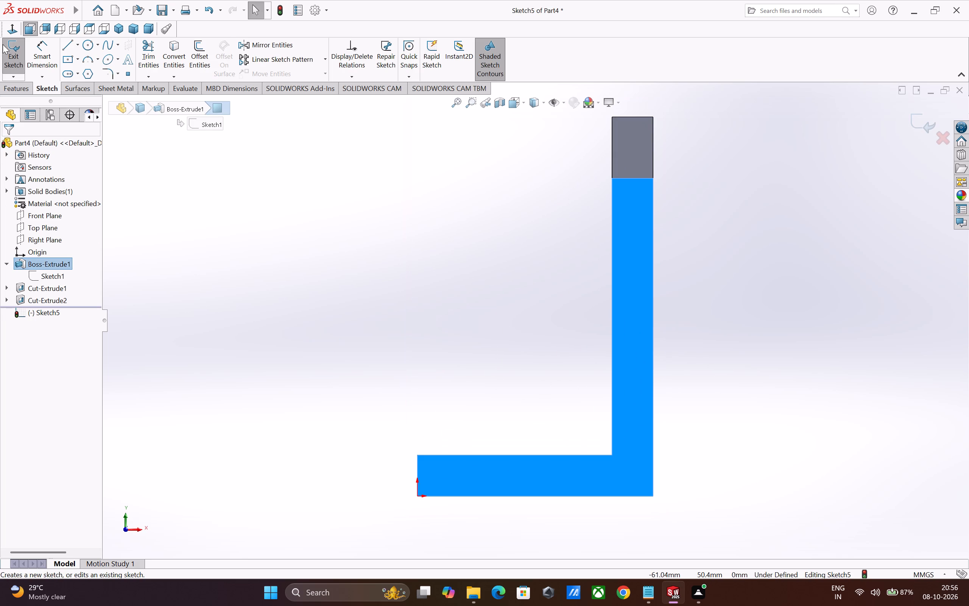
{"action": "left_click", "coordinate": [68, 48]}
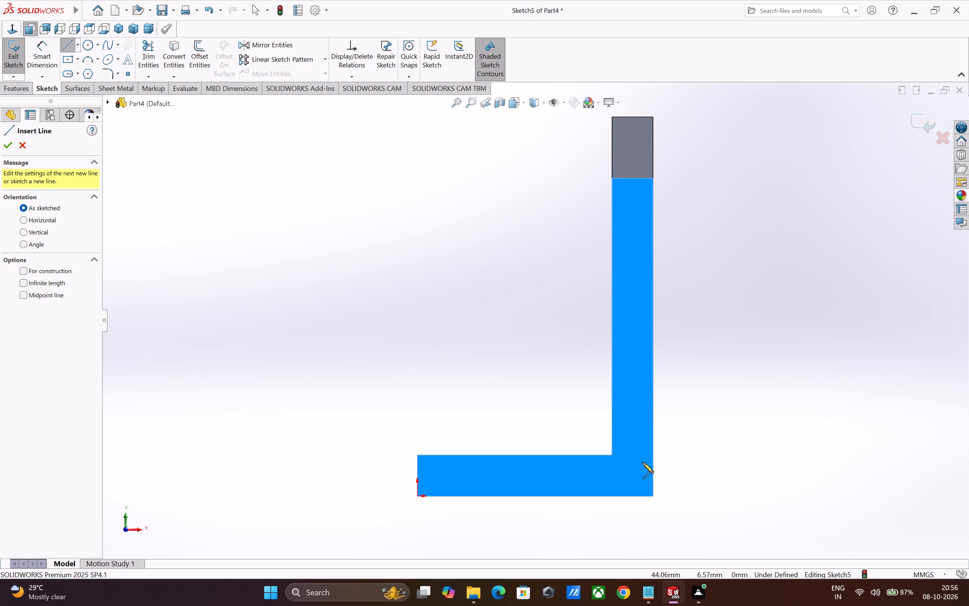
{"action": "left_click", "coordinate": [613, 455]}
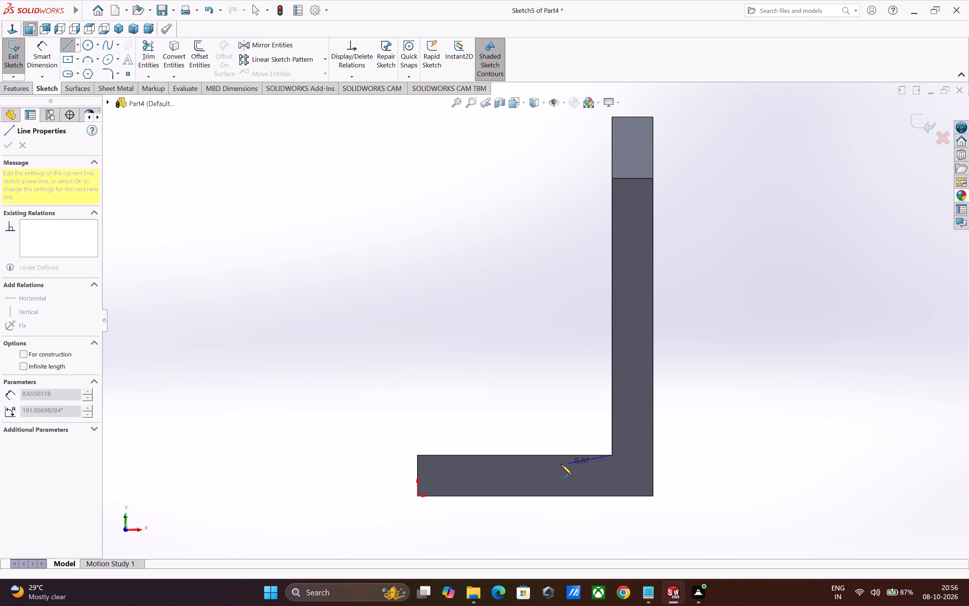
{"action": "left_click", "coordinate": [477, 455]}
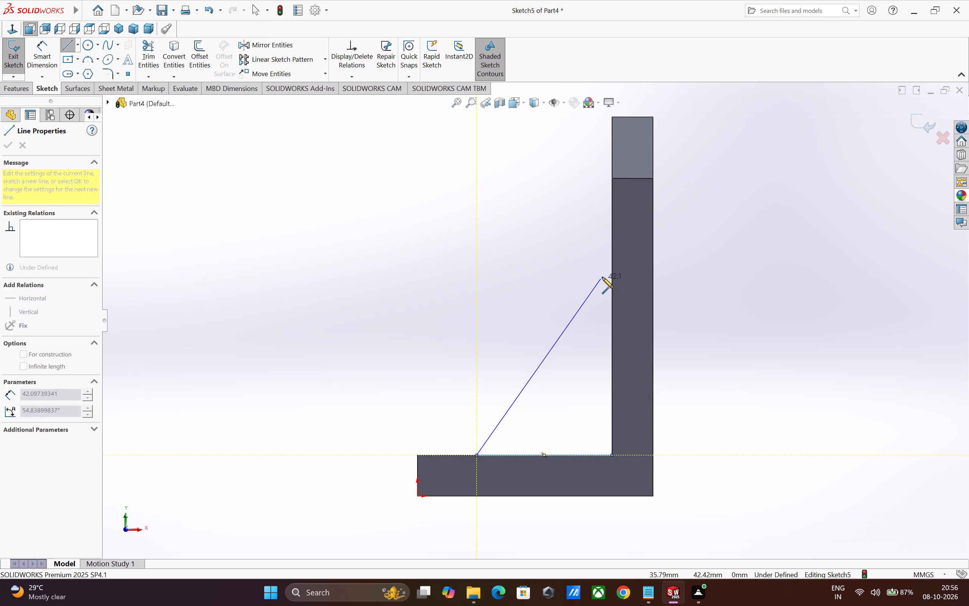
{"action": "left_click", "coordinate": [612, 268]}
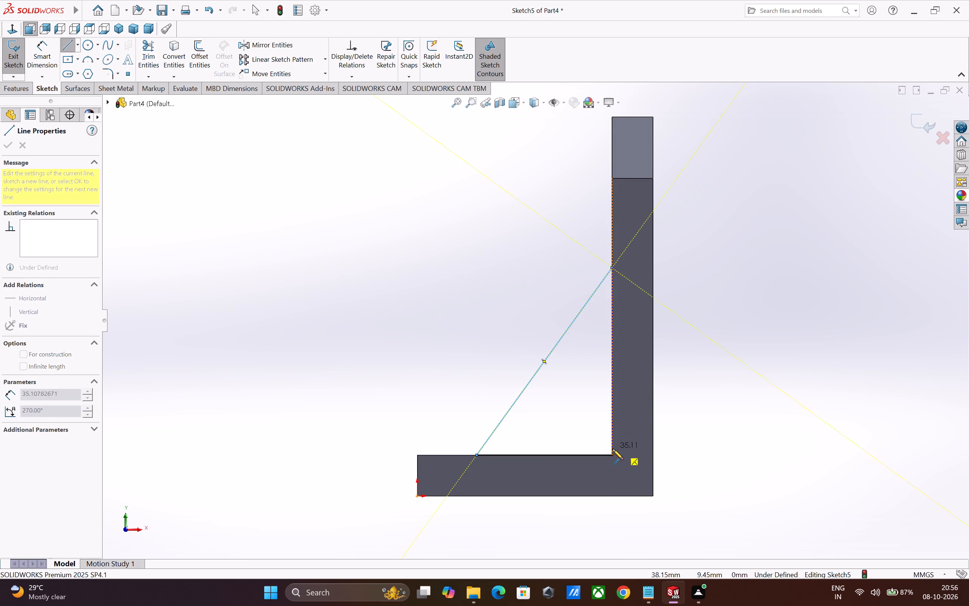
{"action": "left_click", "coordinate": [611, 455]}
{"action": "key", "text": "grave"}
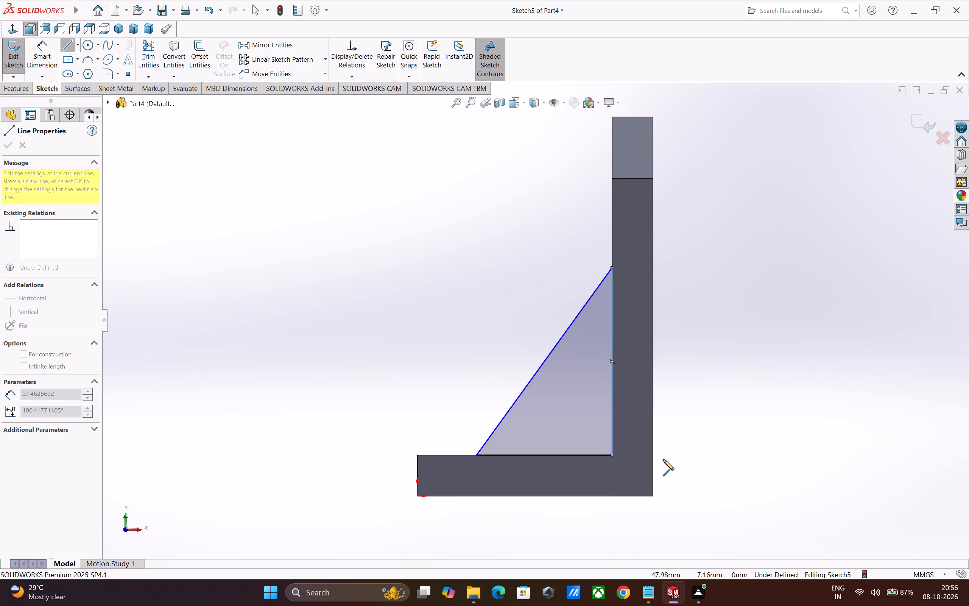
{"action": "key", "text": "Escape"}
{"action": "key", "text": "Escape"}
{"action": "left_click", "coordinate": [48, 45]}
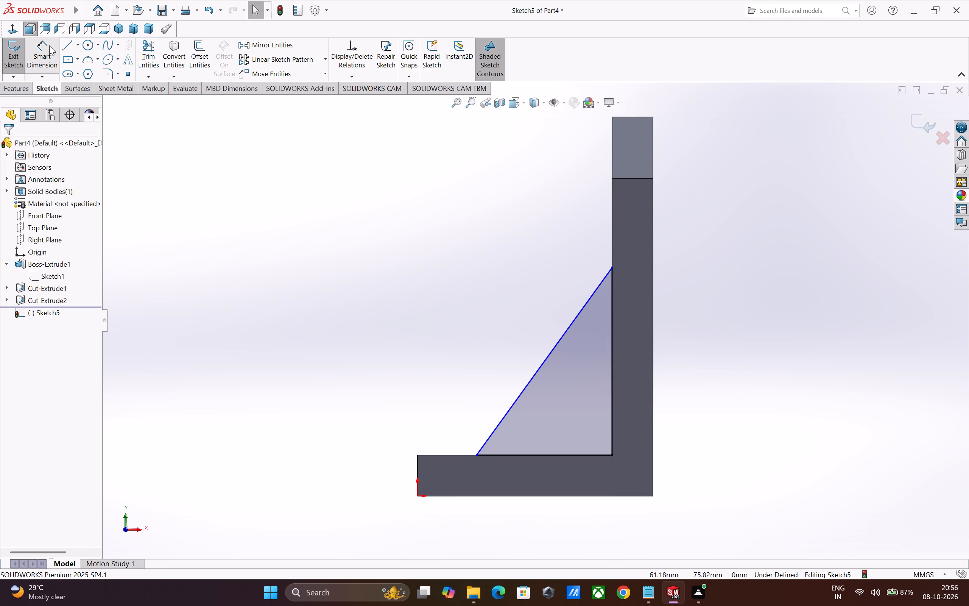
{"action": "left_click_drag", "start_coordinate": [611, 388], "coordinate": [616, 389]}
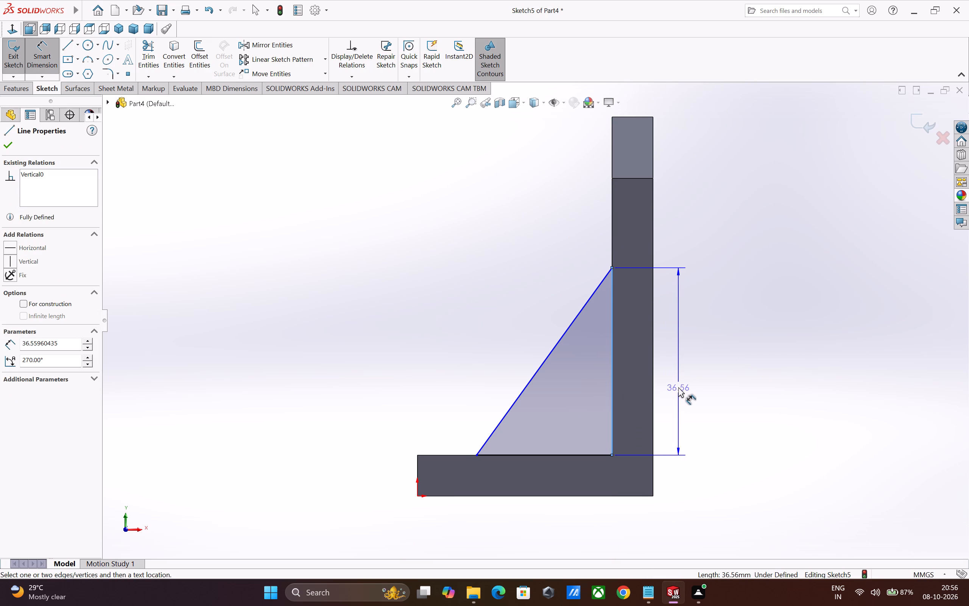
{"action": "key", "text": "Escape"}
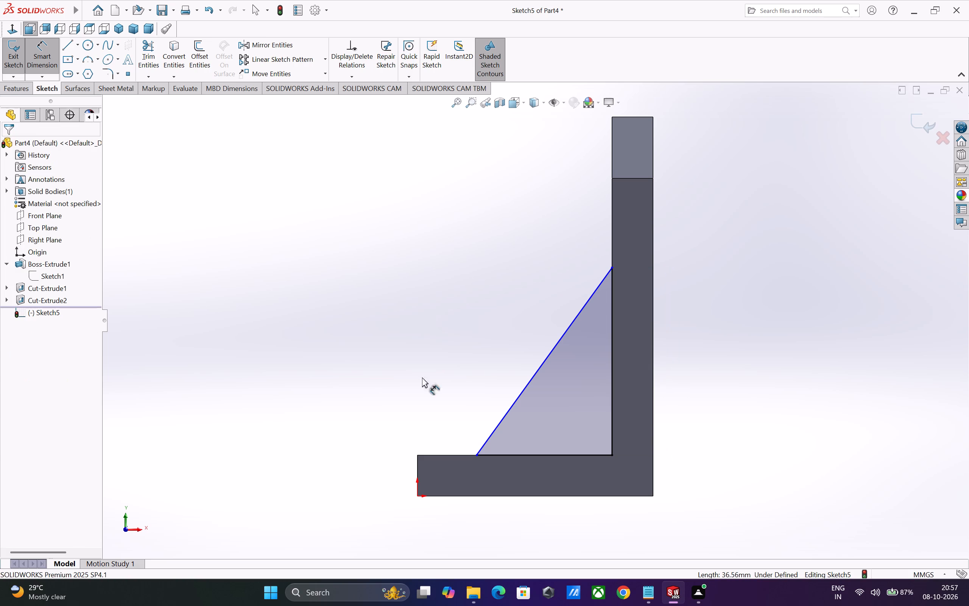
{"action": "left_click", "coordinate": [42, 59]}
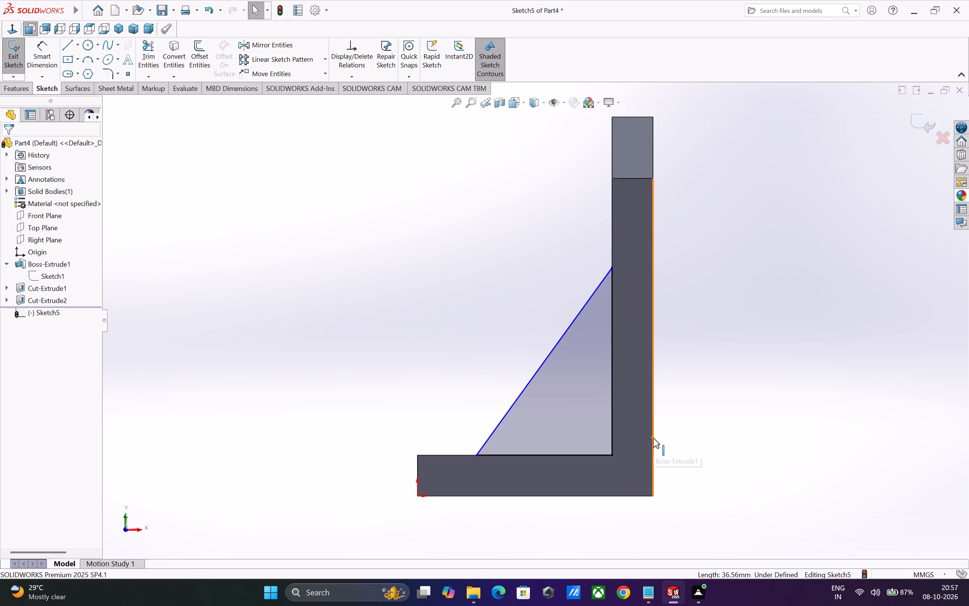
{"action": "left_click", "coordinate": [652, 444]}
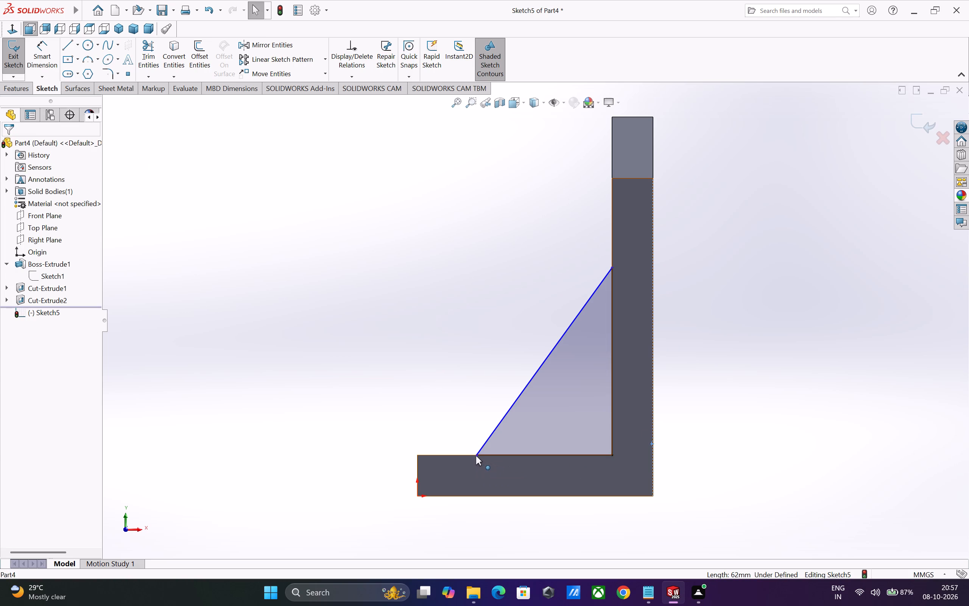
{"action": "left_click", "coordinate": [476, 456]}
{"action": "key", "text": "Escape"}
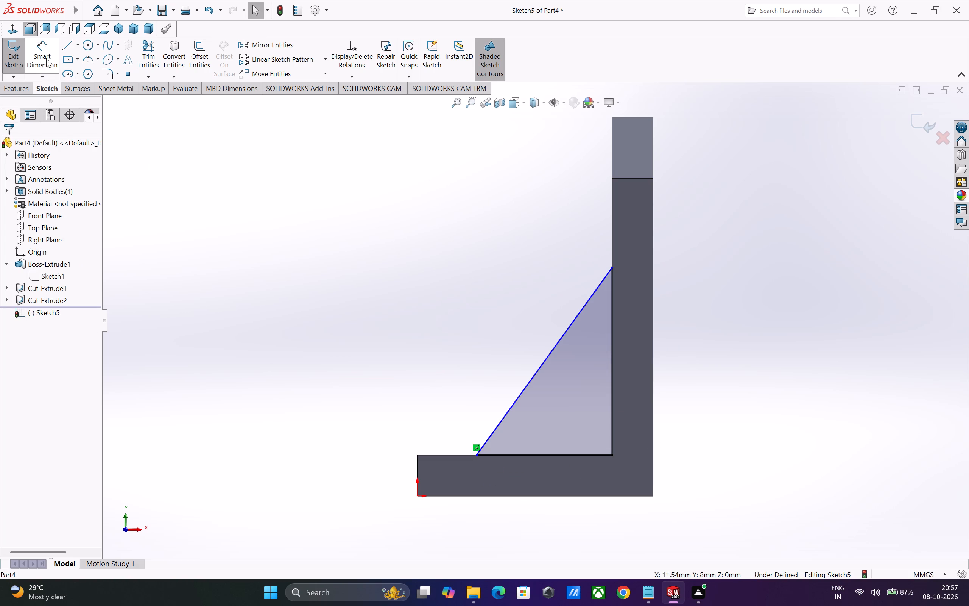
Dimension the horizontal distance from the vertical leg's outer edge to the triangle's corner on the base leg and set it to 34 mm.
{"action": "left_click", "coordinate": [46, 57]}
{"action": "left_click", "coordinate": [653, 459]}
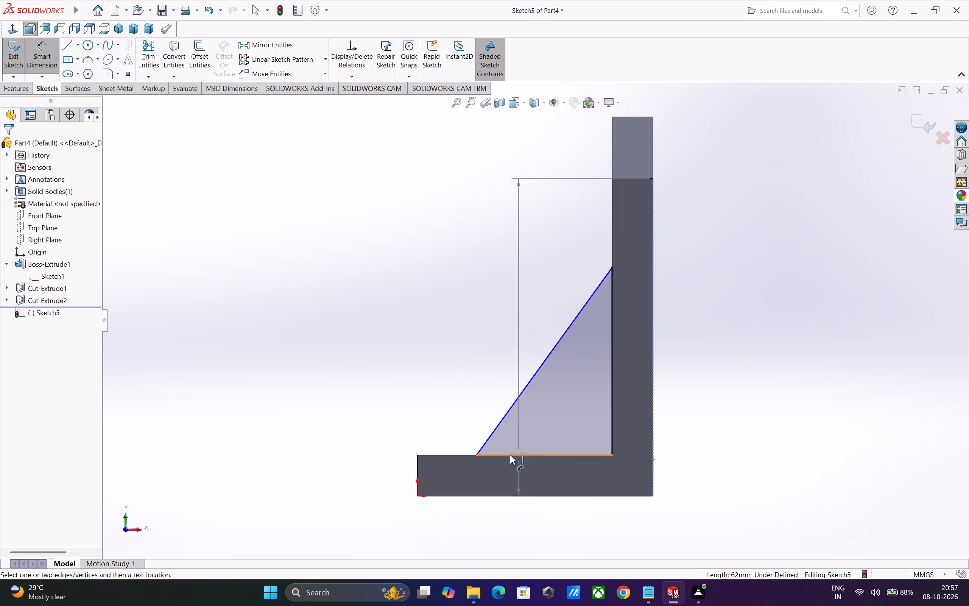
{"action": "left_click", "coordinate": [475, 455]}
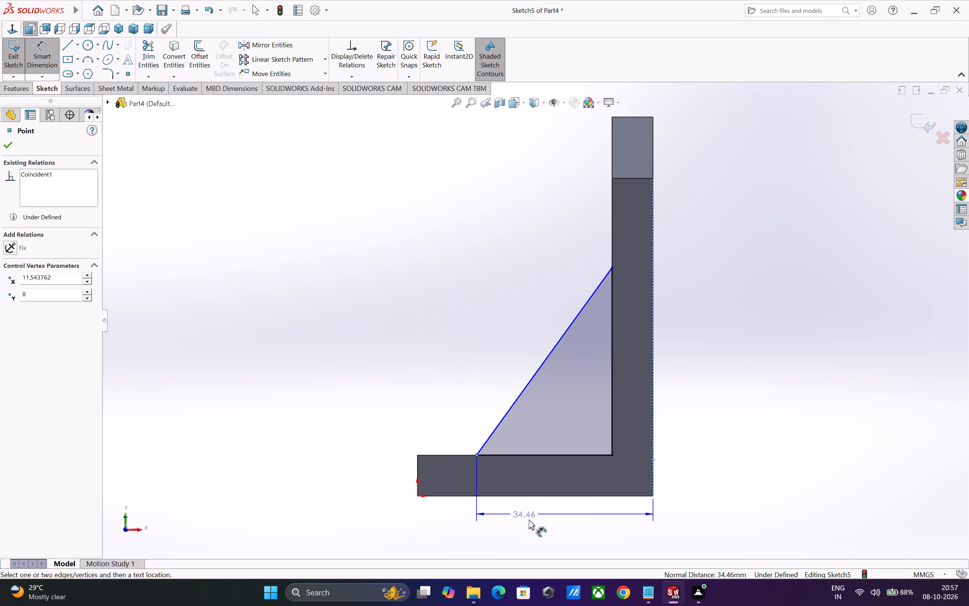
{"action": "left_click", "coordinate": [541, 527]}
{"action": "type", "text": "34"}
{"action": "key", "text": "Return"}
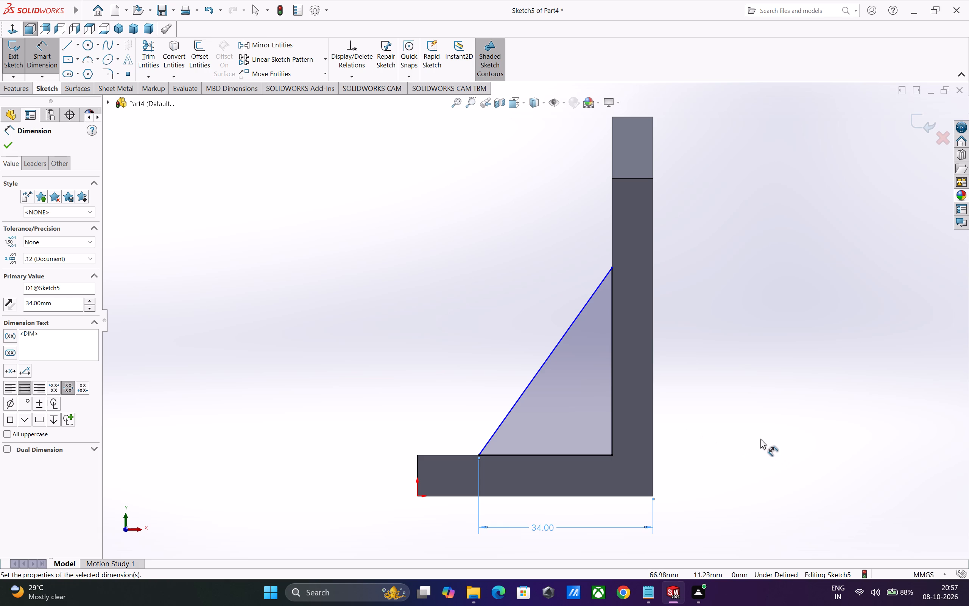
Dimension the triangle's vertical side along the upright leg and set it to 51 mm.
{"action": "middle_click_drag", "start_coordinate": [766, 436], "coordinate": [805, 446]}
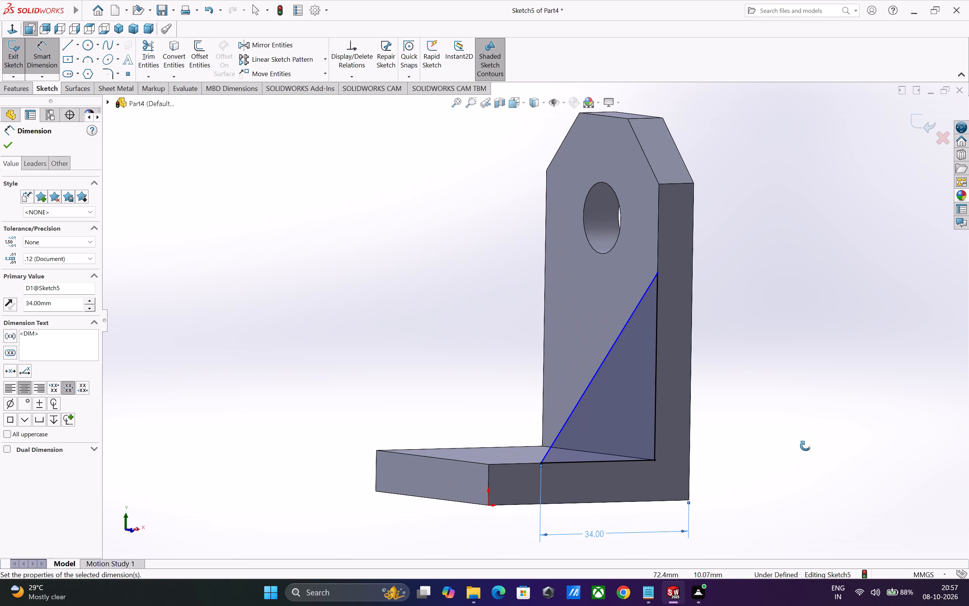
{"action": "middle_click_drag", "start_coordinate": [805, 446], "coordinate": [805, 446]}
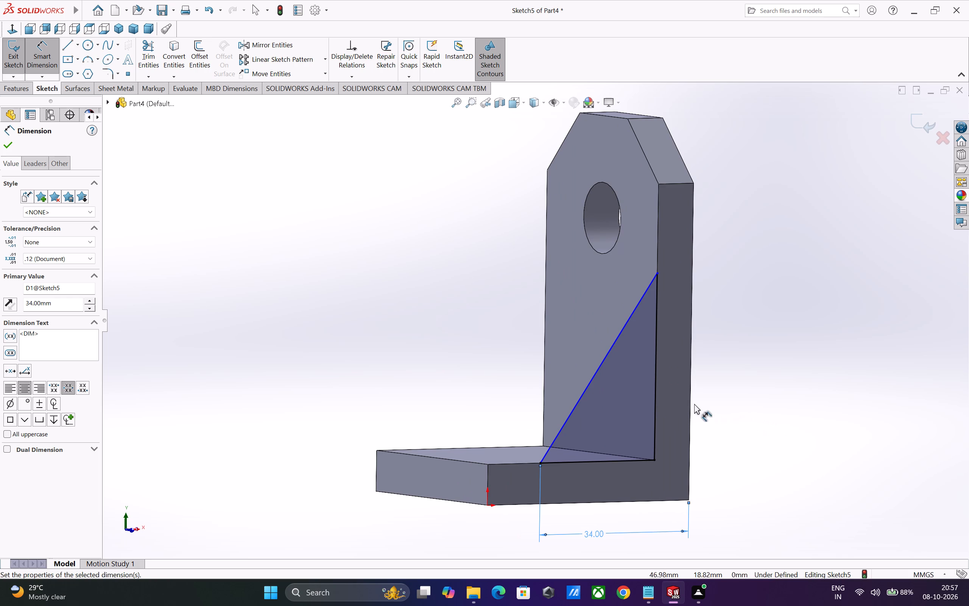
{"action": "left_click", "coordinate": [656, 391]}
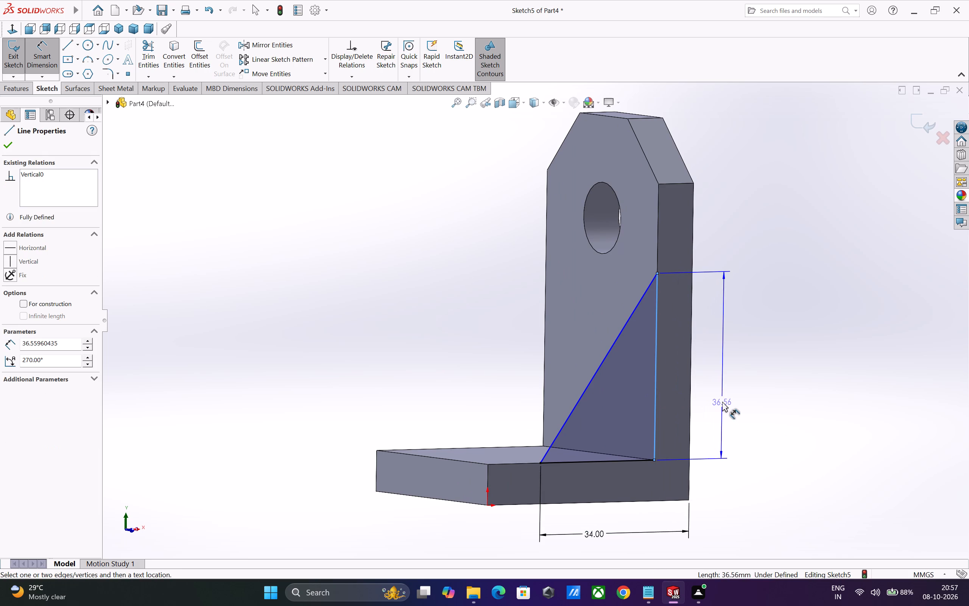
{"action": "left_click", "coordinate": [722, 401]}
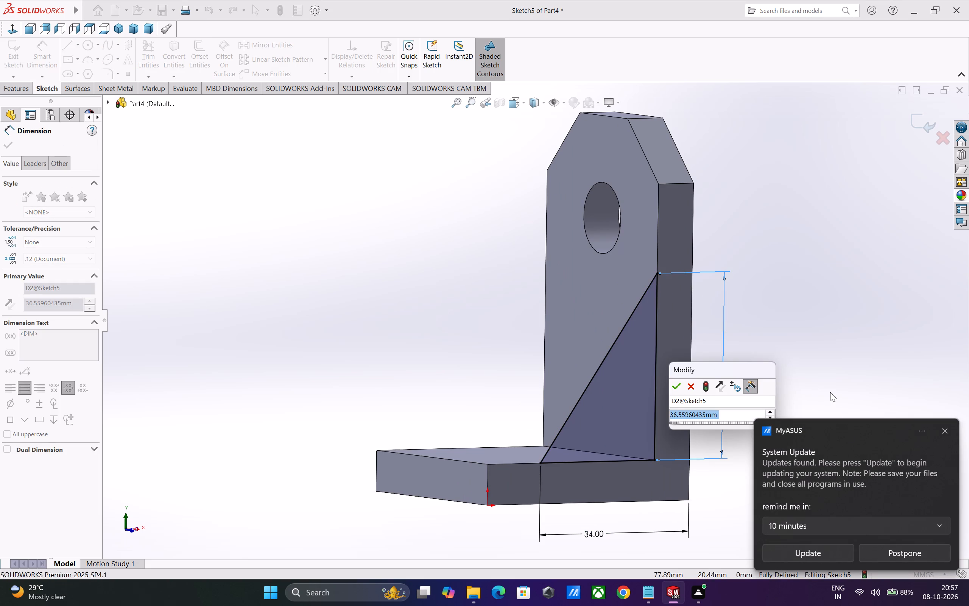
{"action": "key", "text": "5"}
{"action": "key", "text": "1"}
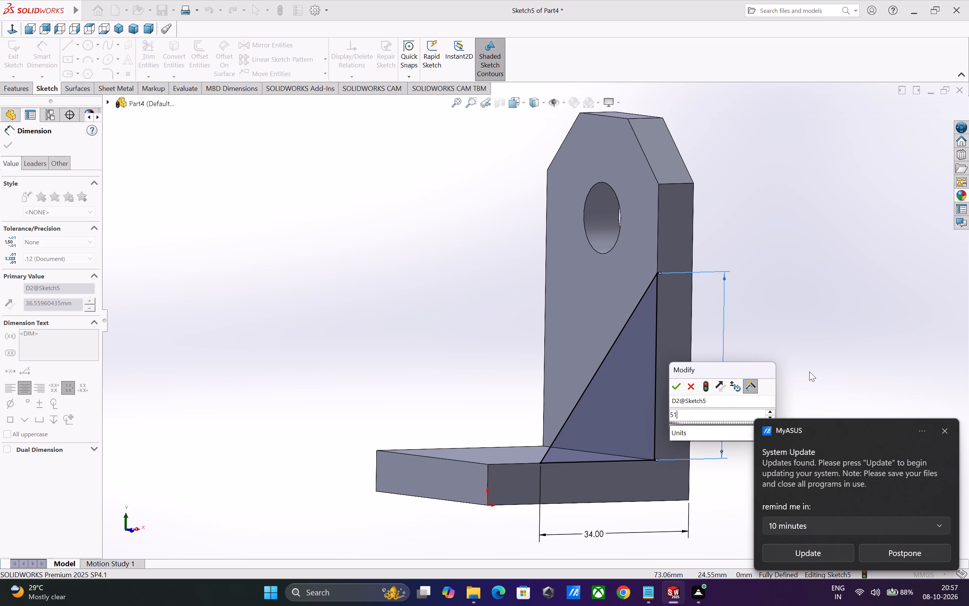
{"action": "key", "text": "Return"}
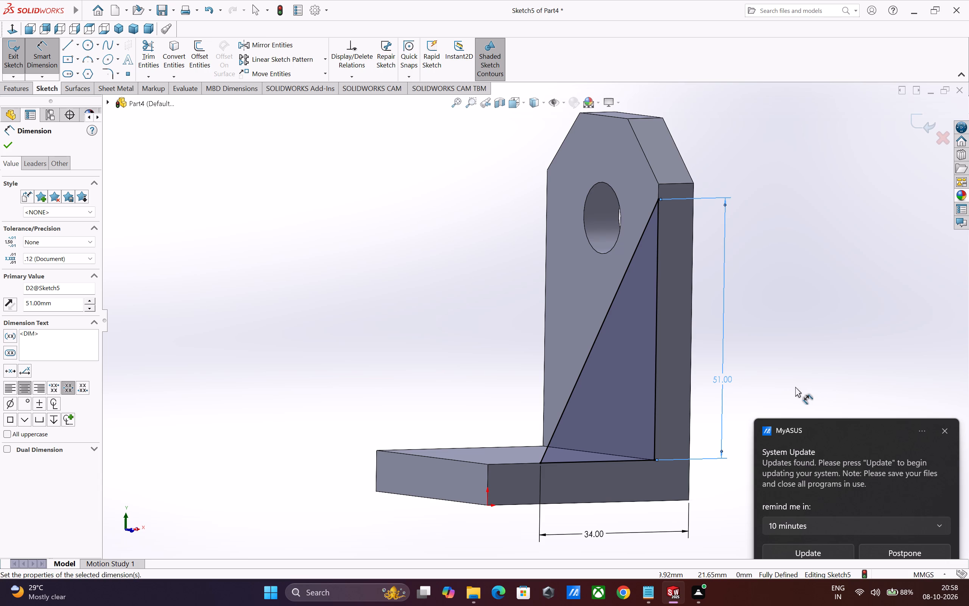
Set the dimension of the triangle's vertical side to 43 mm and finish dimensioning.
{"action": "double_click", "coordinate": [731, 379]}
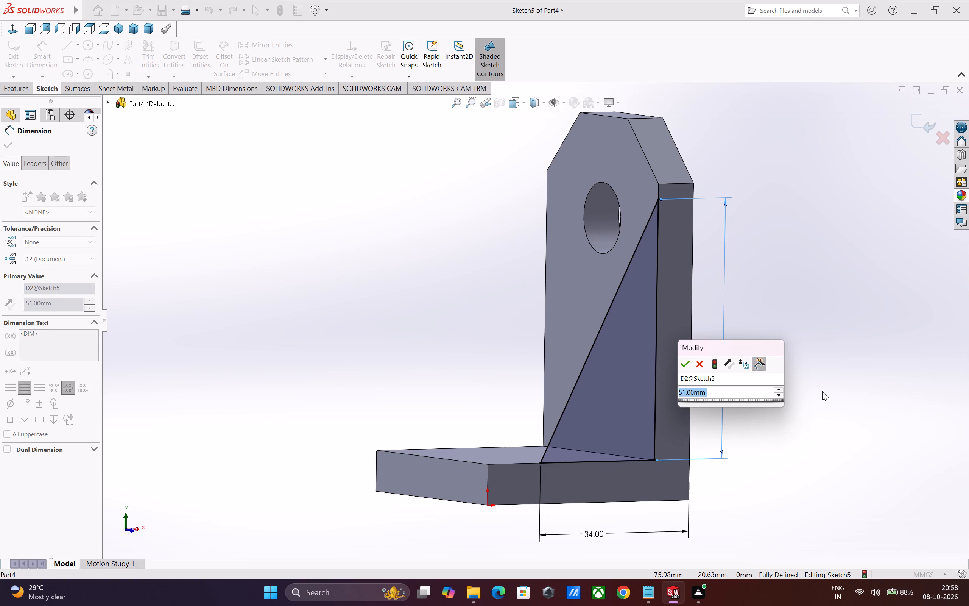
{"action": "type", "text": "43"}
{"action": "key", "text": "Return"}
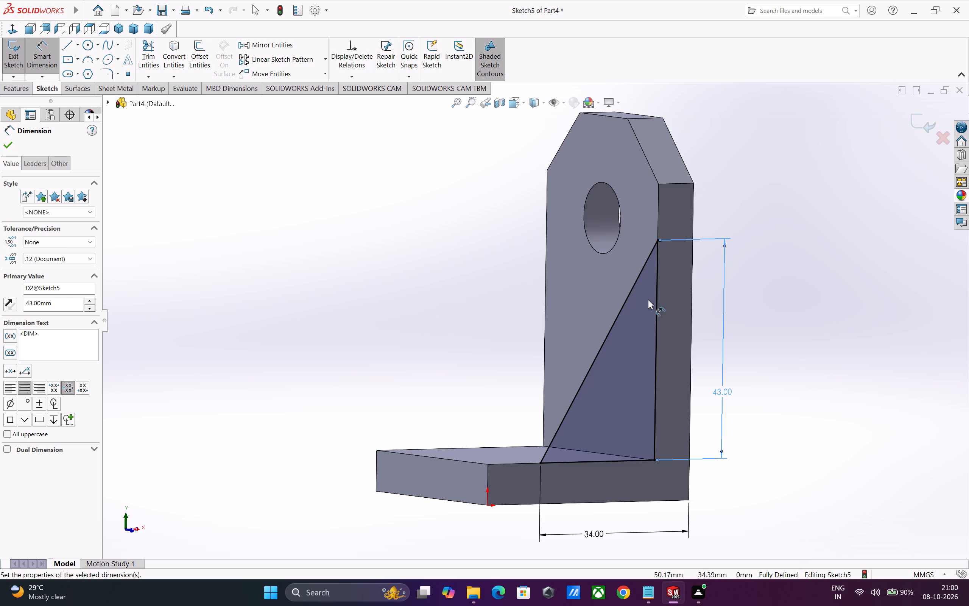
{"action": "left_click", "coordinate": [6, 142]}
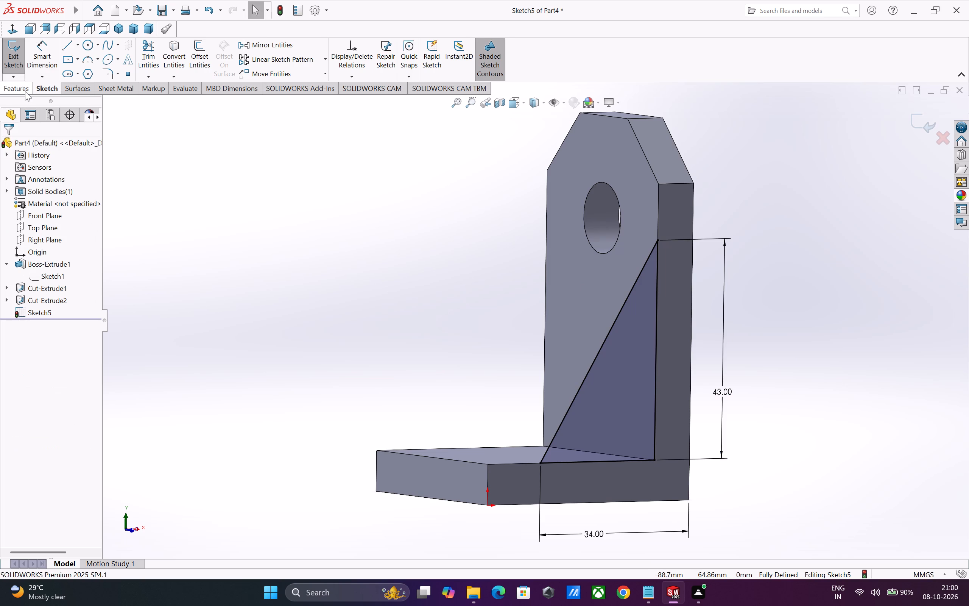
Extrude the triangle as a 5 mm blind boss, reversed inward over the bracket and merged with it, to form a side rib.
{"action": "left_click", "coordinate": [24, 91]}
{"action": "left_click", "coordinate": [19, 69]}
{"action": "middle_click_drag", "start_coordinate": [310, 318], "coordinate": [324, 321]}
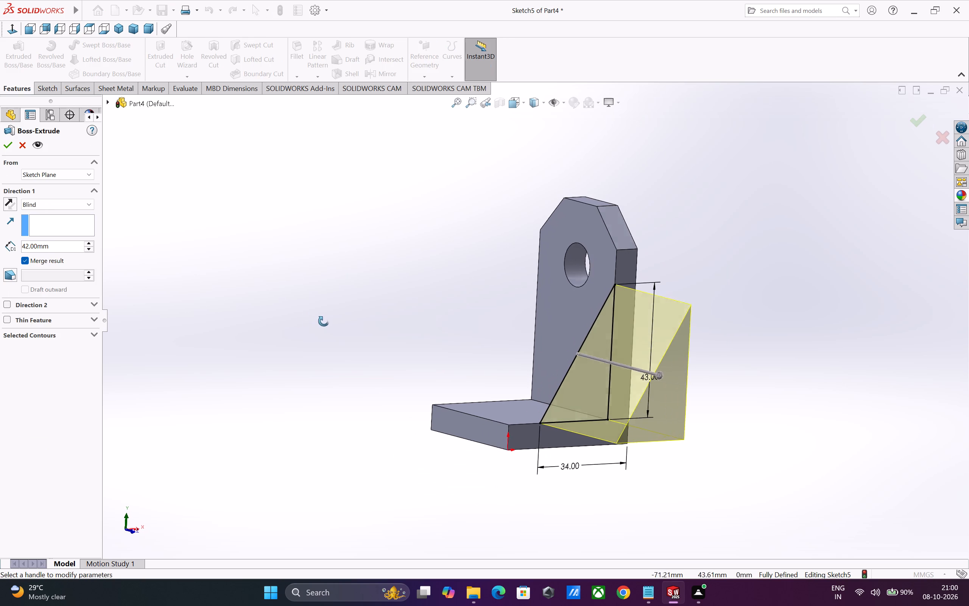
{"action": "middle_click_drag", "start_coordinate": [324, 321], "coordinate": [330, 325]}
{"action": "left_click_drag", "start_coordinate": [8, 200], "coordinate": [13, 204]}
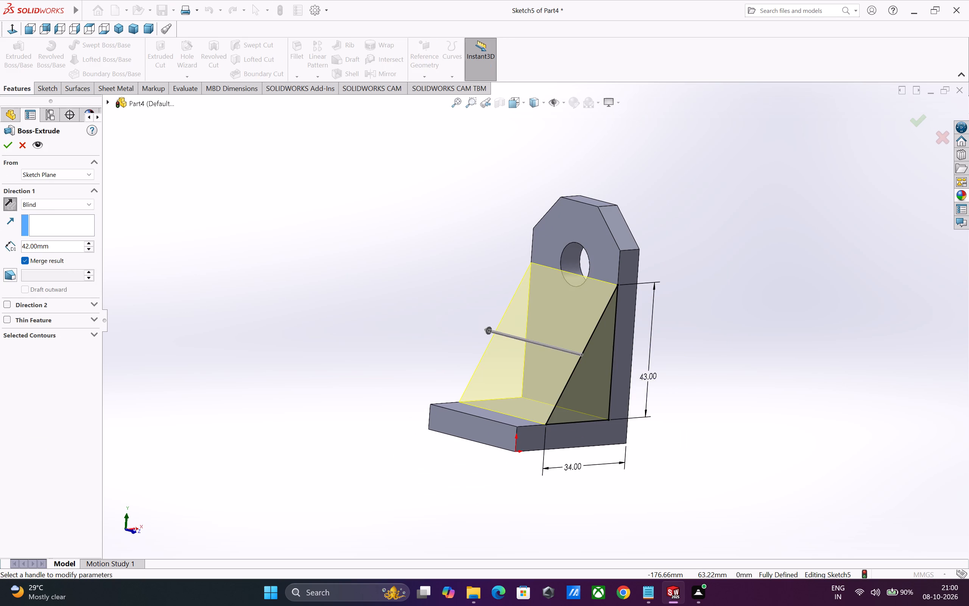
{"action": "double_click", "coordinate": [61, 247]}
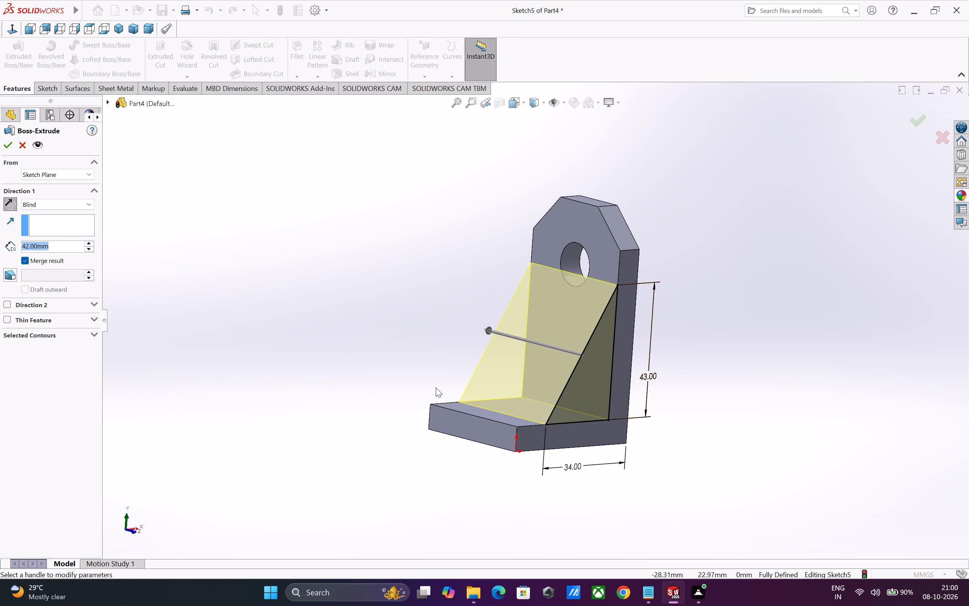
{"action": "key", "text": "5"}
{"action": "key", "text": "Return"}
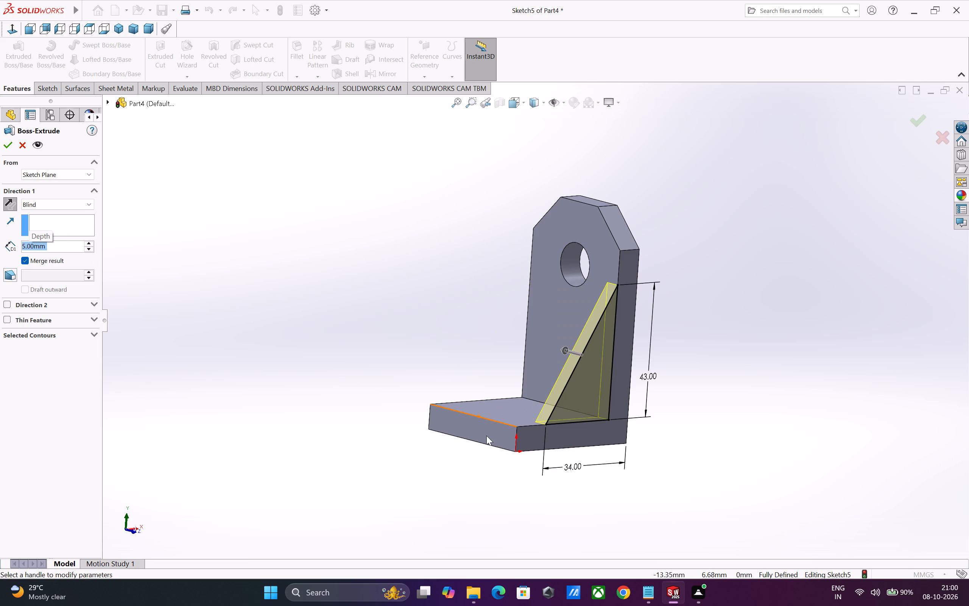
{"action": "middle_click", "coordinate": [490, 436]}
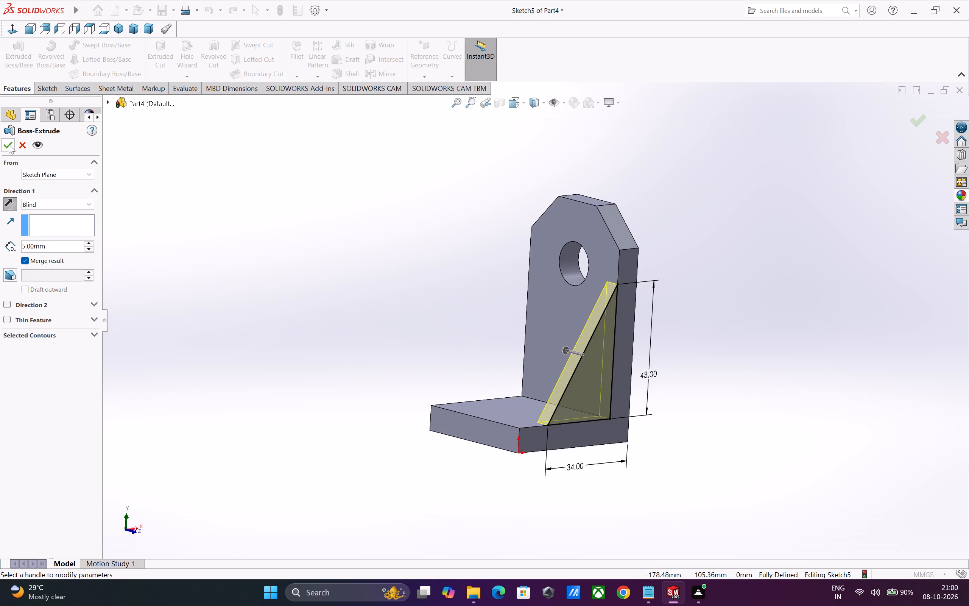
{"action": "left_click", "coordinate": [8, 144]}
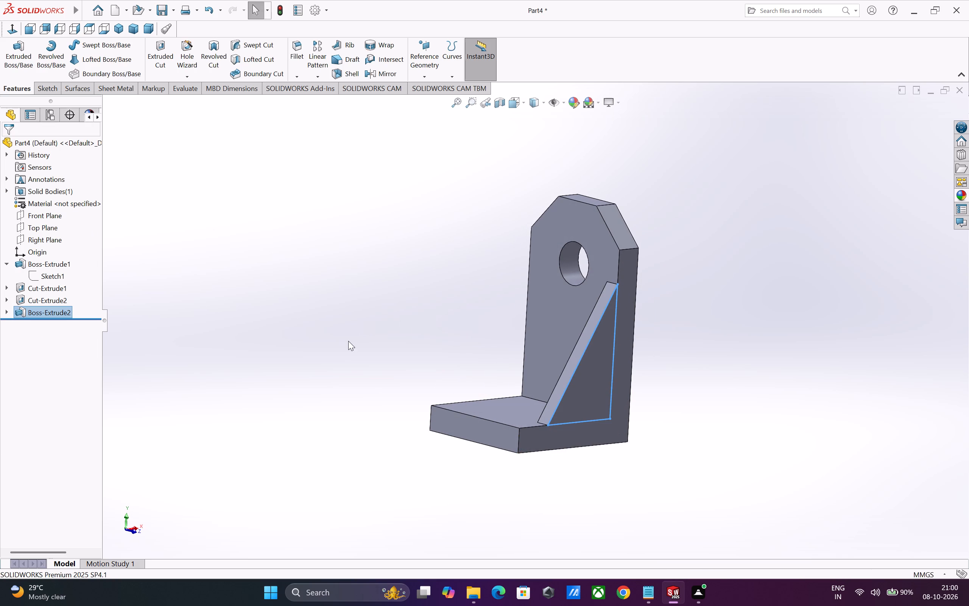
{"action": "left_click", "coordinate": [337, 354]}
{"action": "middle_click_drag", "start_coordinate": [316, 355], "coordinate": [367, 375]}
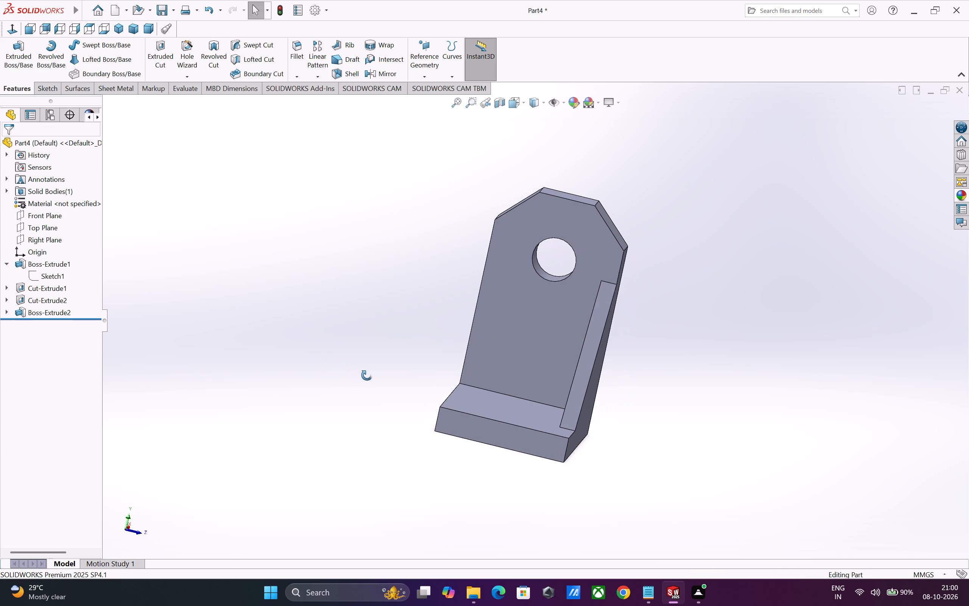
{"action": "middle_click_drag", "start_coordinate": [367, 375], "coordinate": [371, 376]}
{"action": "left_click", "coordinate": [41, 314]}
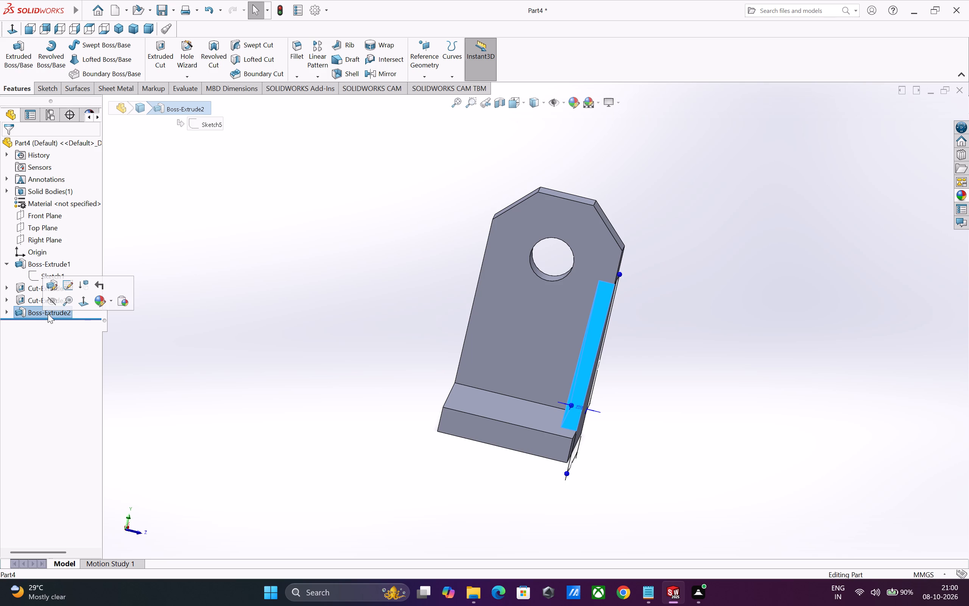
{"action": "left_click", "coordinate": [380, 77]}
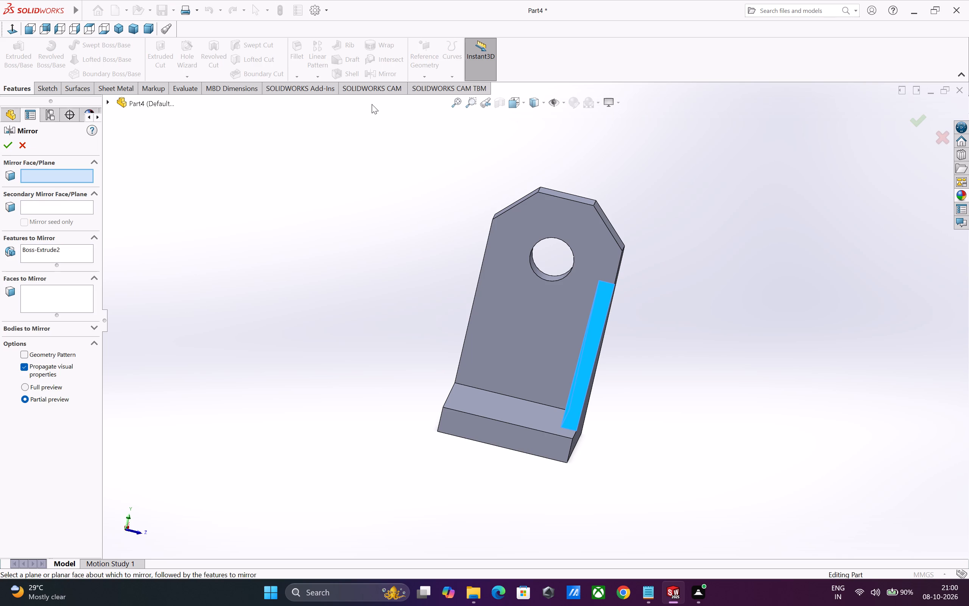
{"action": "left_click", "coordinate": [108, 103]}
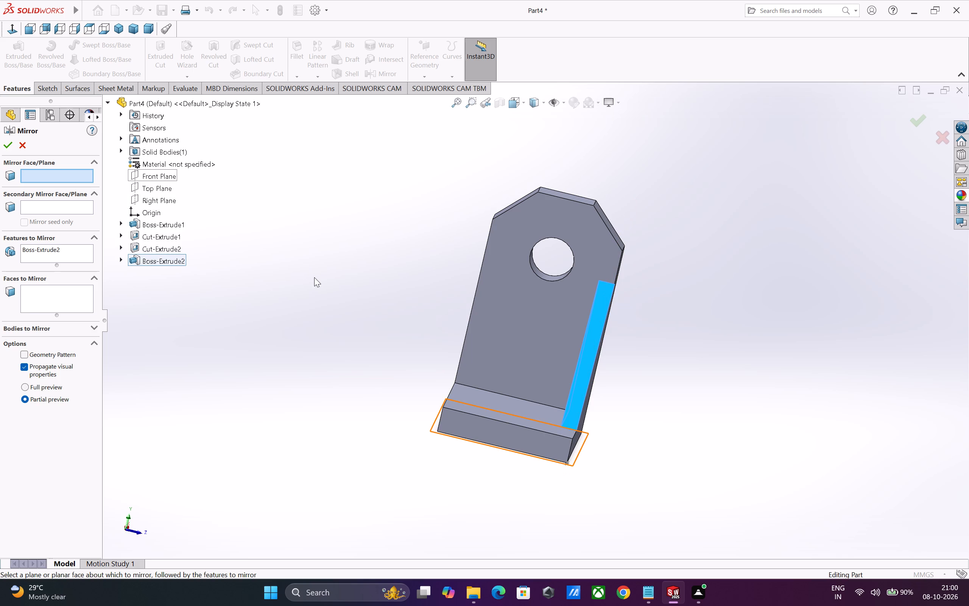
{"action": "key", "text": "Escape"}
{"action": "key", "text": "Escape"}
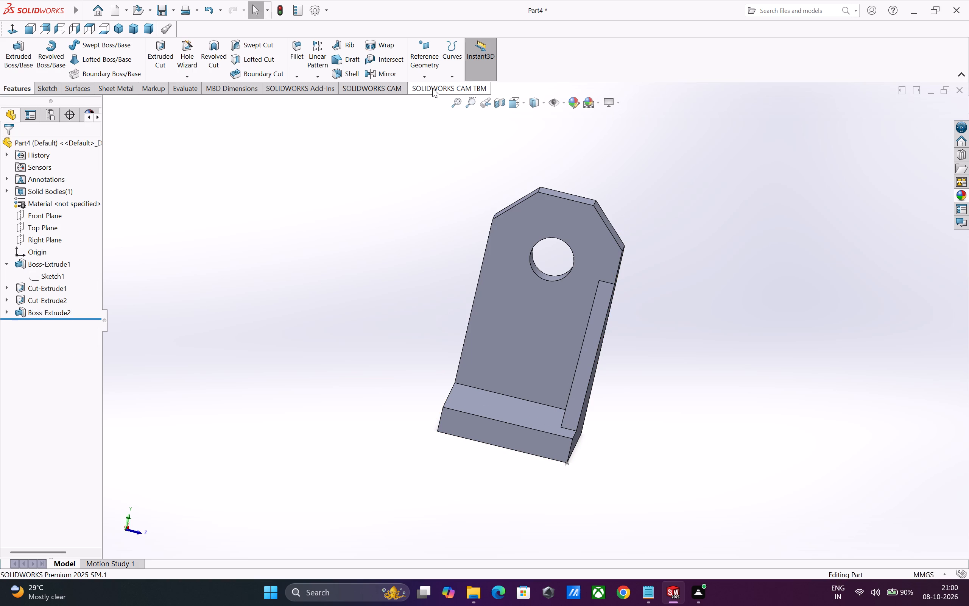
Create a reference plane offset 21 mm (42/2) inward from the bracket's side face opposite the rib, using the flipped offset.
{"action": "middle_click_drag", "start_coordinate": [330, 373], "coordinate": [399, 397]}
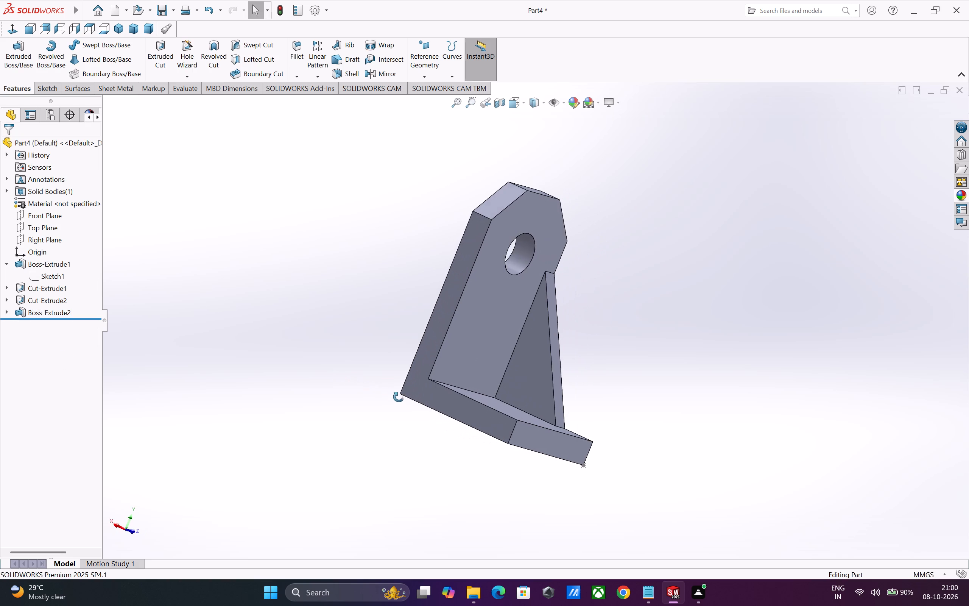
{"action": "middle_click_drag", "start_coordinate": [399, 397], "coordinate": [367, 387]}
{"action": "left_click", "coordinate": [414, 76]}
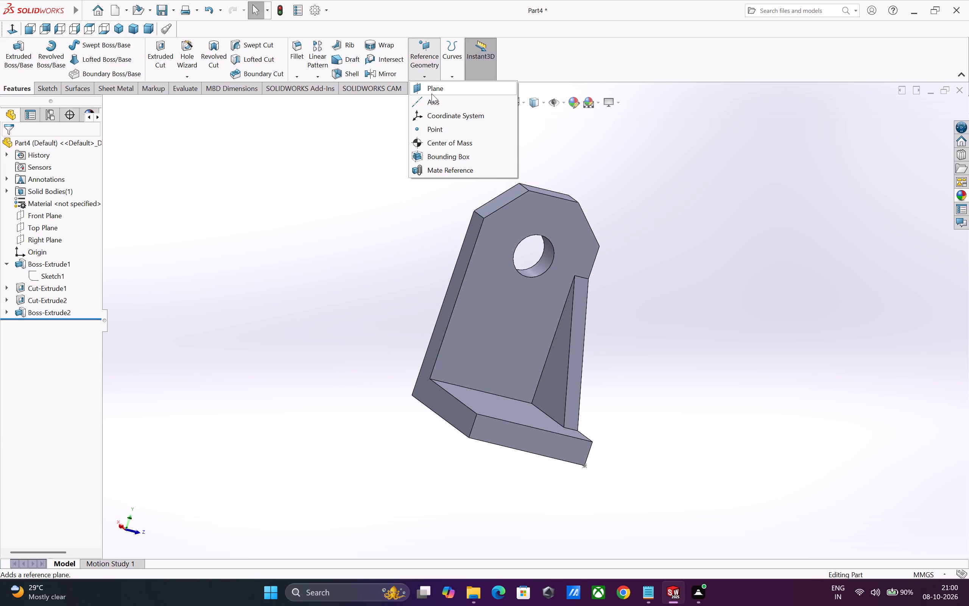
{"action": "left_click", "coordinate": [432, 91]}
{"action": "left_click", "coordinate": [447, 309]}
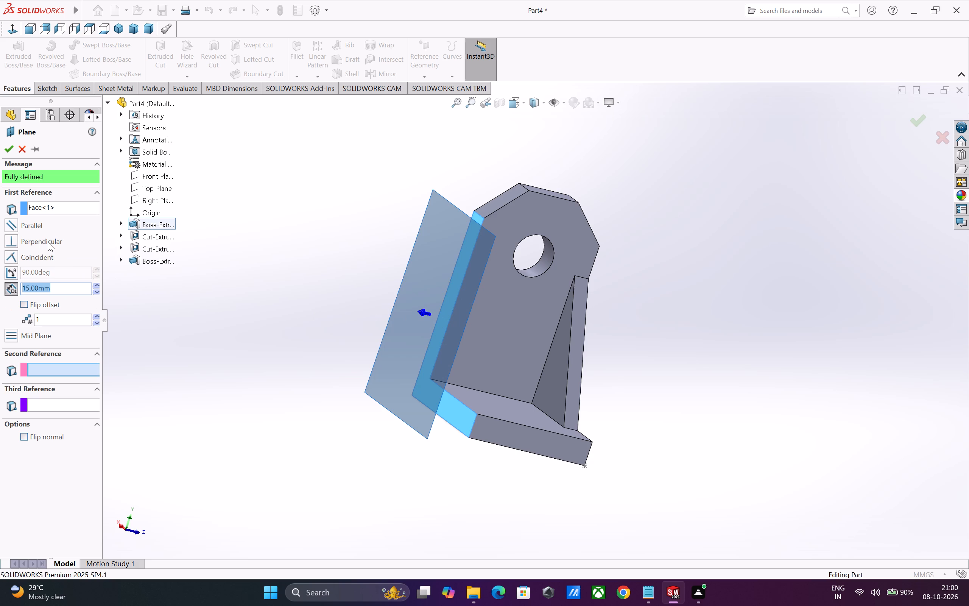
{"action": "left_click", "coordinate": [27, 303]}
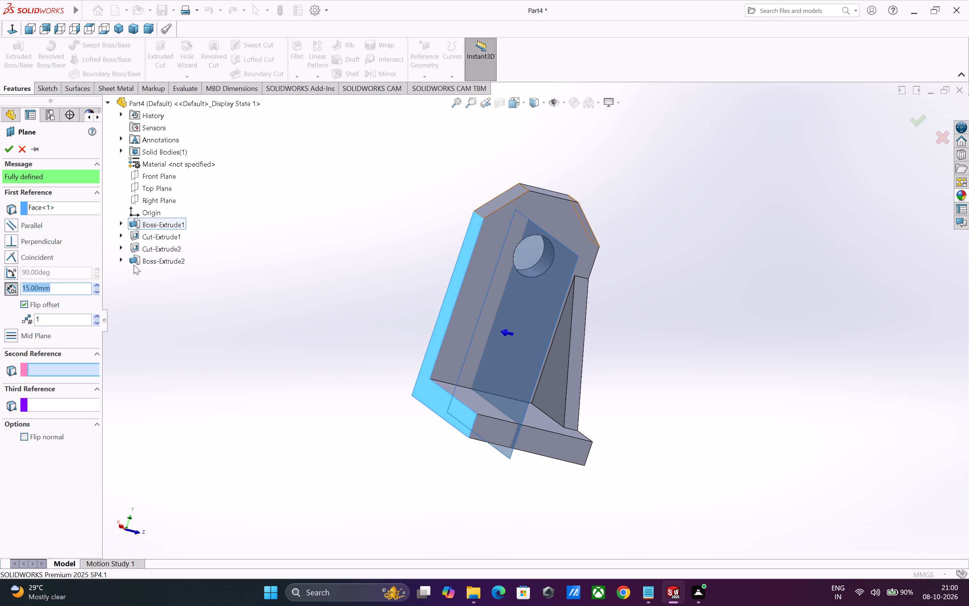
{"action": "double_click", "coordinate": [68, 288]}
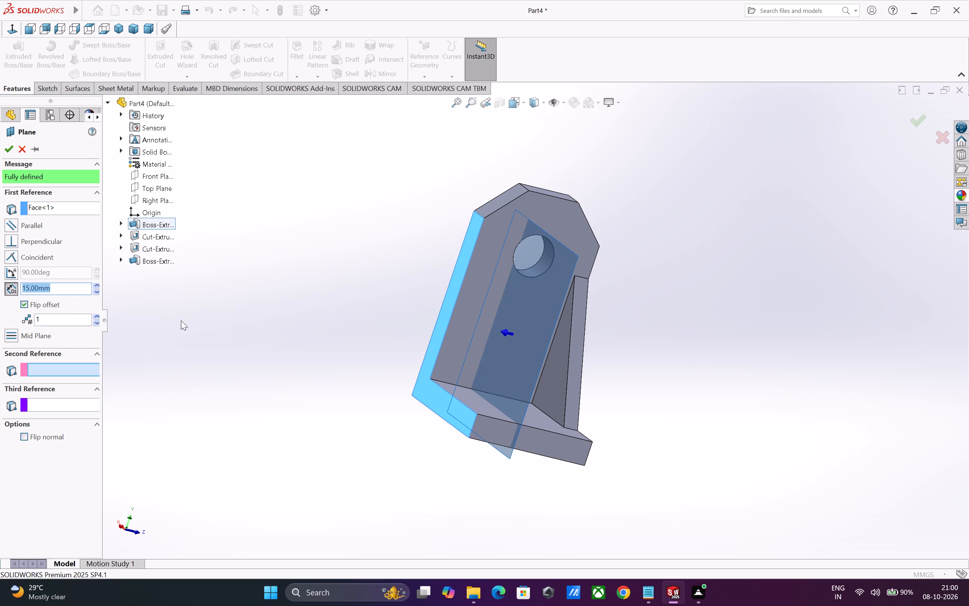
{"action": "key", "text": "4"}
{"action": "key", "text": "2"}
{"action": "key", "text": "slash"}
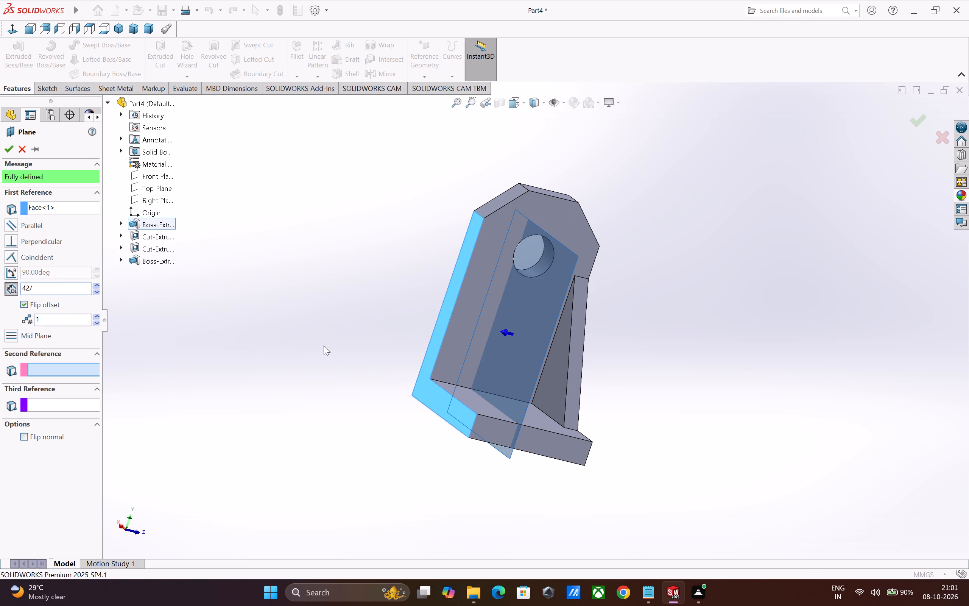
{"action": "key", "text": "2"}
{"action": "key", "text": "Return"}
{"action": "middle_click_drag", "start_coordinate": [329, 361], "coordinate": [308, 360]}
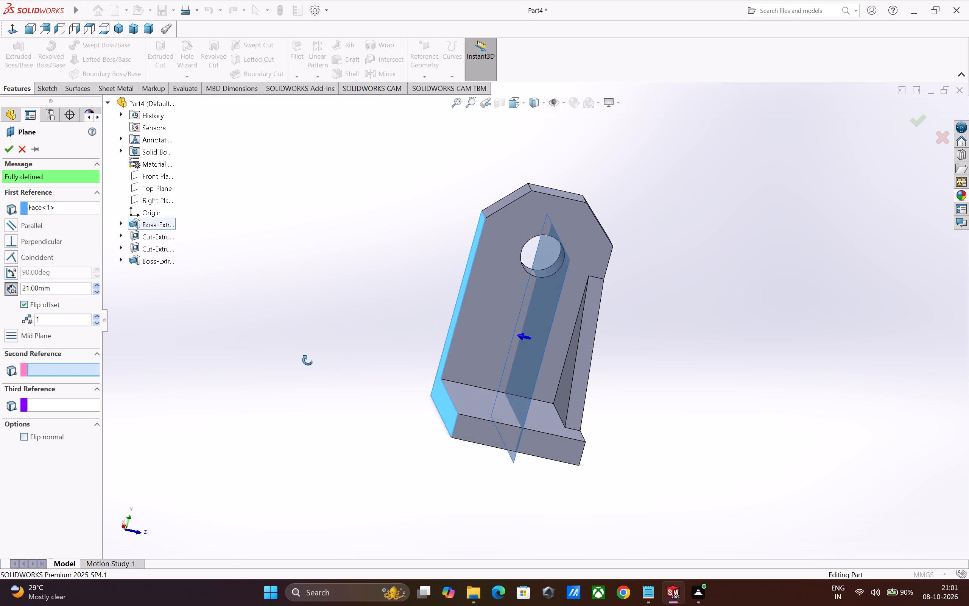
{"action": "middle_click_drag", "start_coordinate": [308, 360], "coordinate": [294, 357]}
{"action": "left_click", "coordinate": [9, 155]}
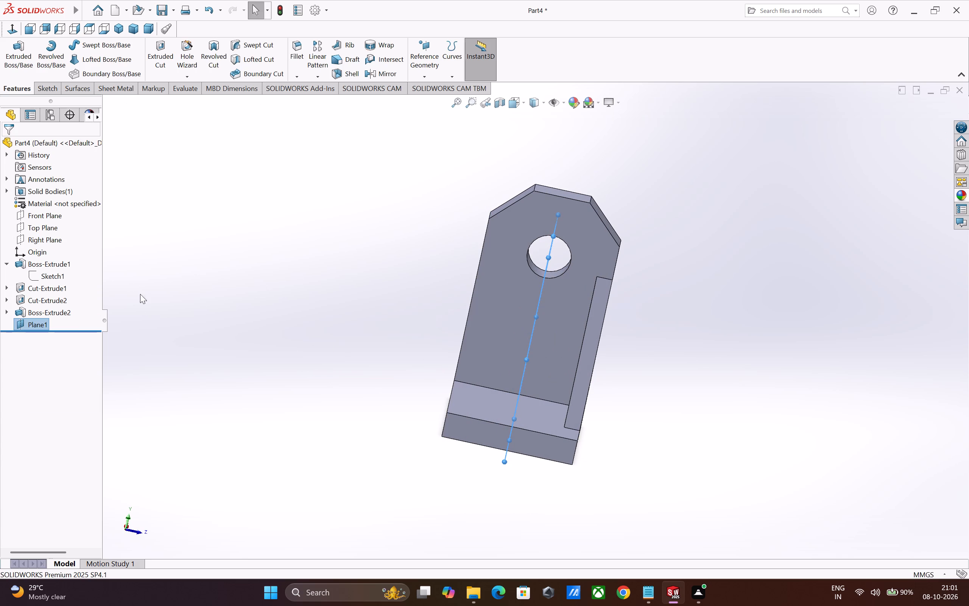
Mirror the 5 mm triangular side rib about the offset mid-plane to the bracket's opposite side.
{"action": "left_click", "coordinate": [51, 313]}
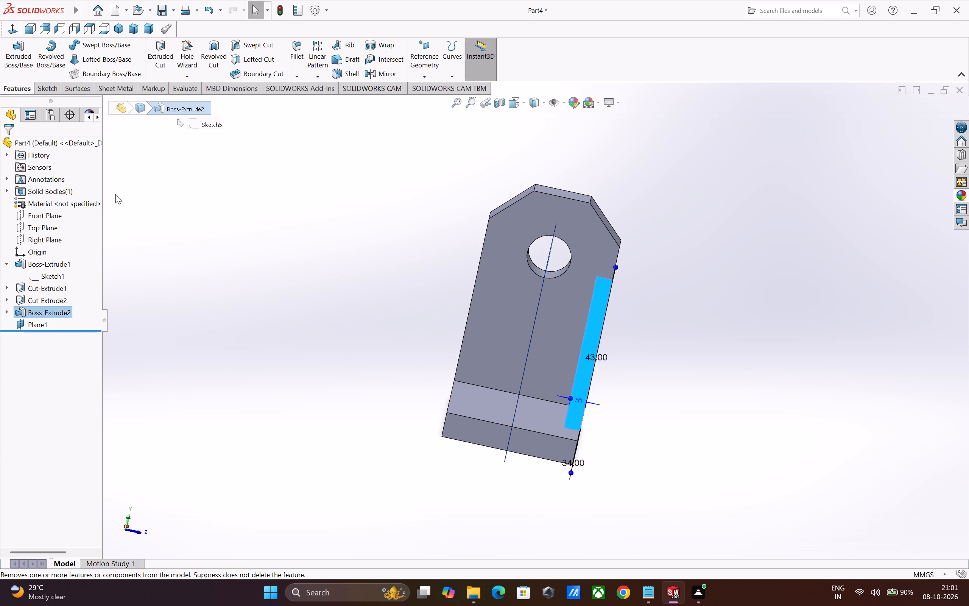
{"action": "left_click", "coordinate": [371, 75]}
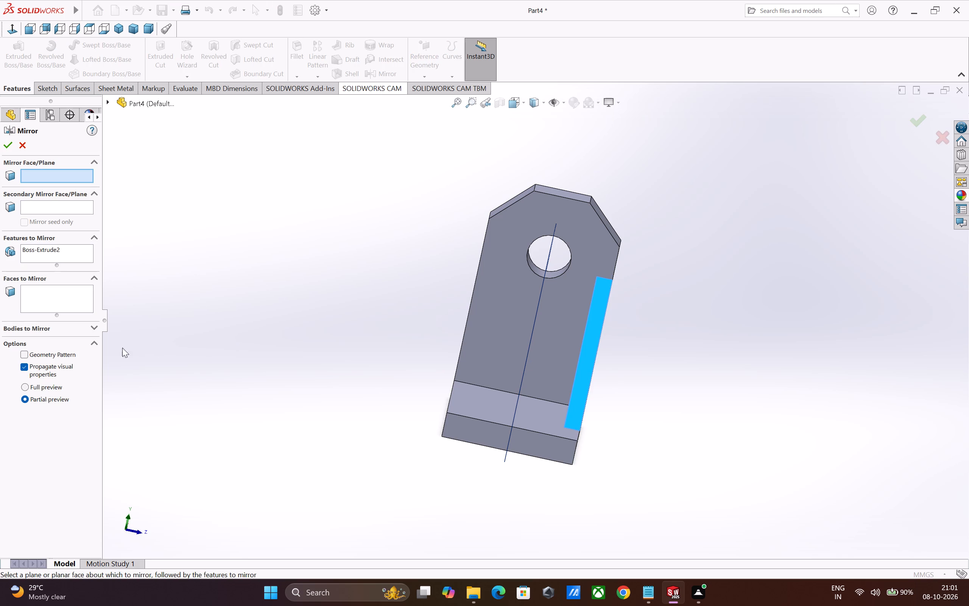
{"action": "left_click", "coordinate": [110, 106]}
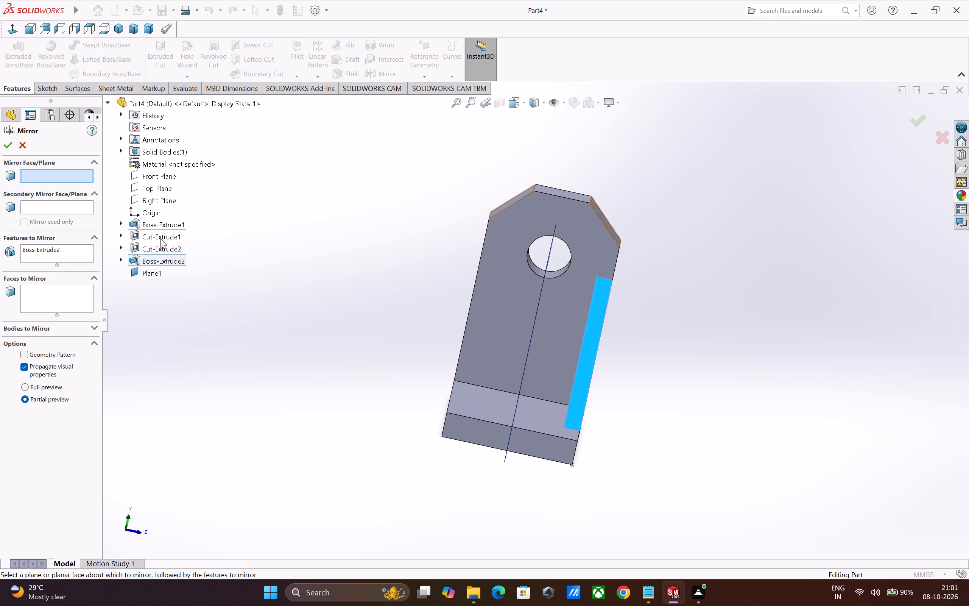
{"action": "left_click", "coordinate": [154, 272]}
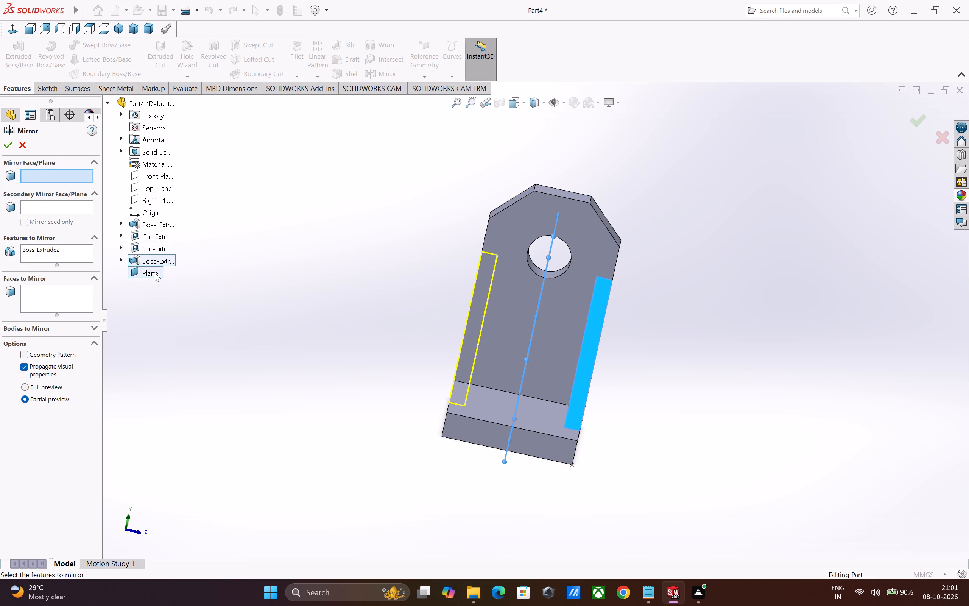
{"action": "left_click", "coordinate": [10, 149]}
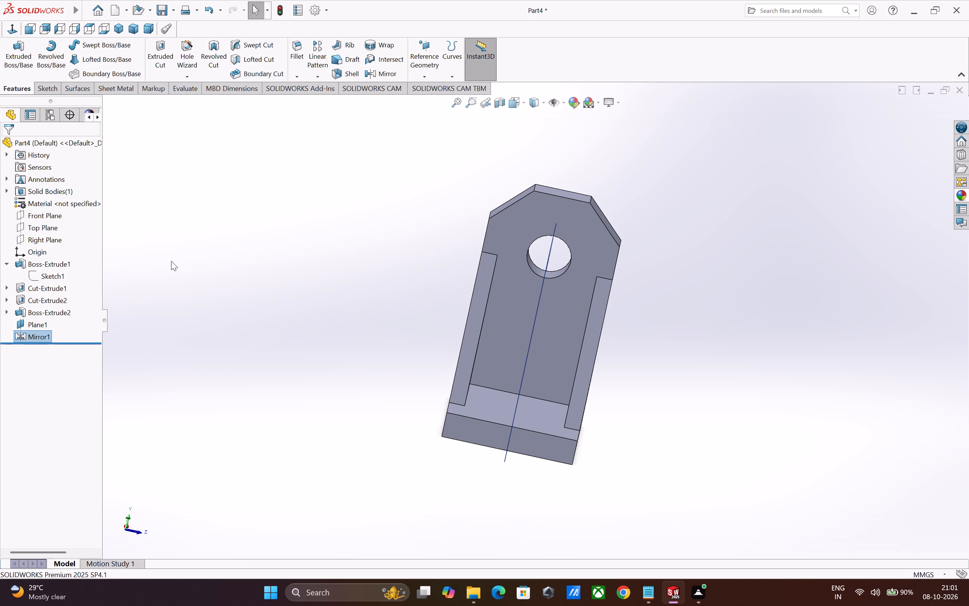
{"action": "left_click", "coordinate": [413, 389]}
Hide the offset reference plane used for mirroring the rib.
{"action": "middle_click_drag", "start_coordinate": [415, 455], "coordinate": [463, 466]}
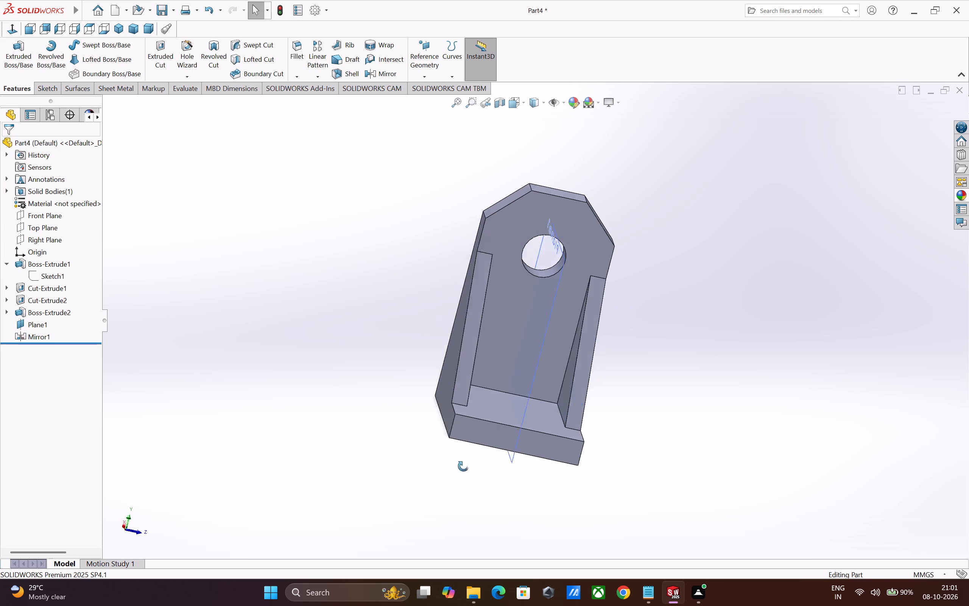
{"action": "middle_click_drag", "start_coordinate": [463, 466], "coordinate": [335, 441]}
{"action": "scroll", "coordinate": [367, 459], "scroll_direction": "up", "scroll_amount": 1}
{"action": "left_click", "coordinate": [486, 281]}
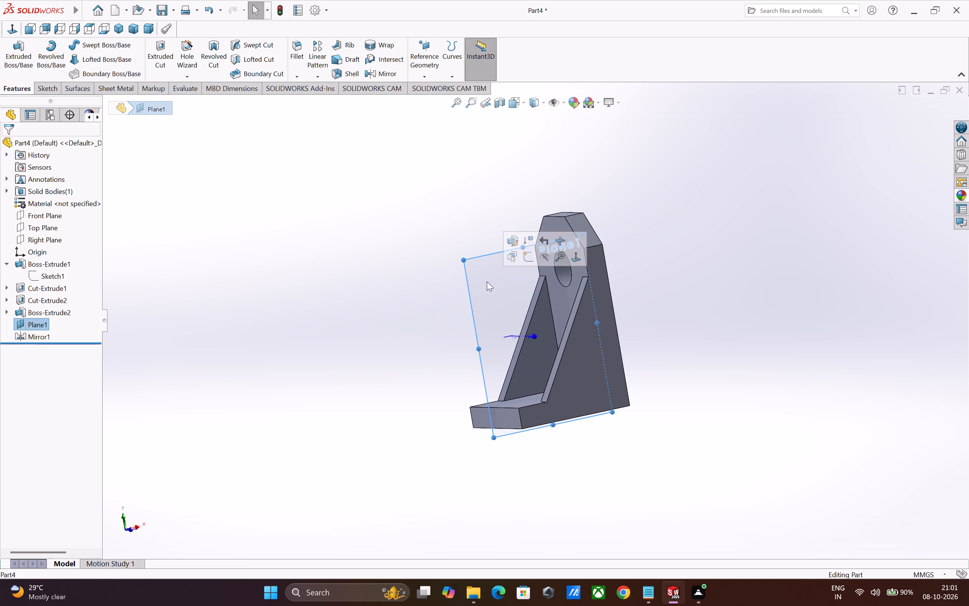
{"action": "left_click", "coordinate": [546, 254]}
{"action": "left_click", "coordinate": [358, 322]}
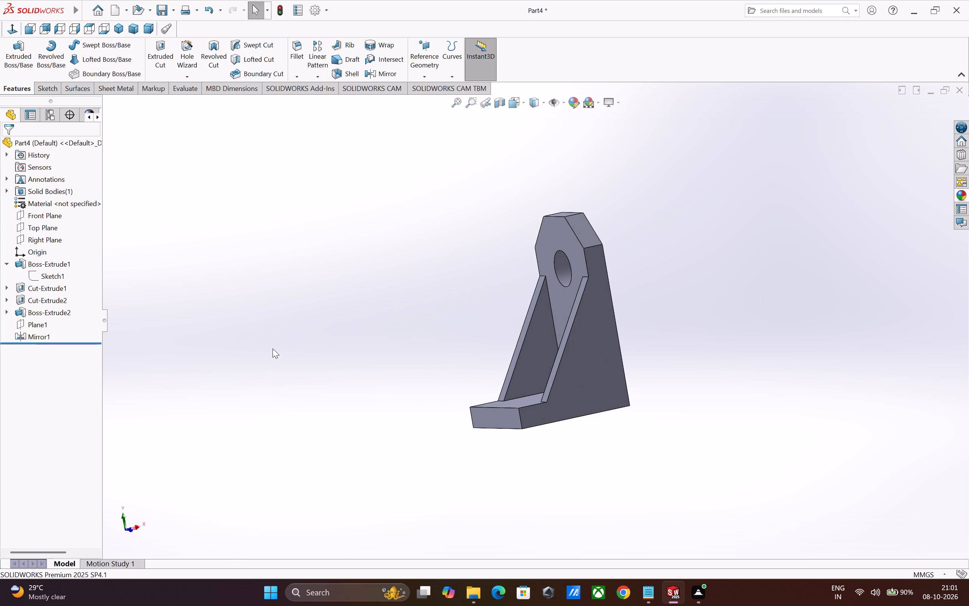
Examine the bracket and its two side ribs from different angles.
{"action": "middle_click_drag", "start_coordinate": [276, 343], "coordinate": [395, 346]}
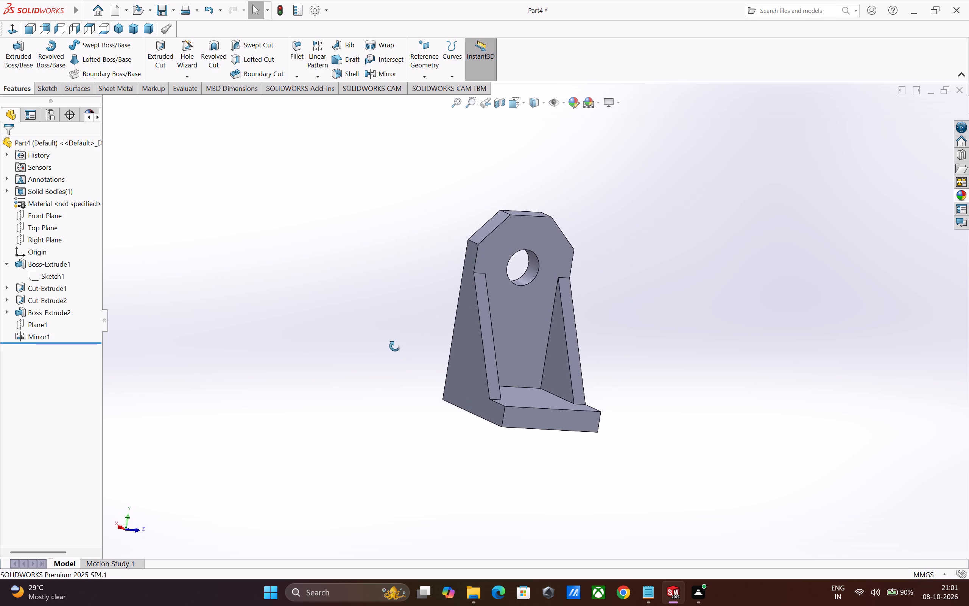
{"action": "middle_click_drag", "start_coordinate": [395, 346], "coordinate": [348, 339]}
{"action": "scroll", "coordinate": [330, 360], "scroll_direction": "up", "scroll_amount": 1}
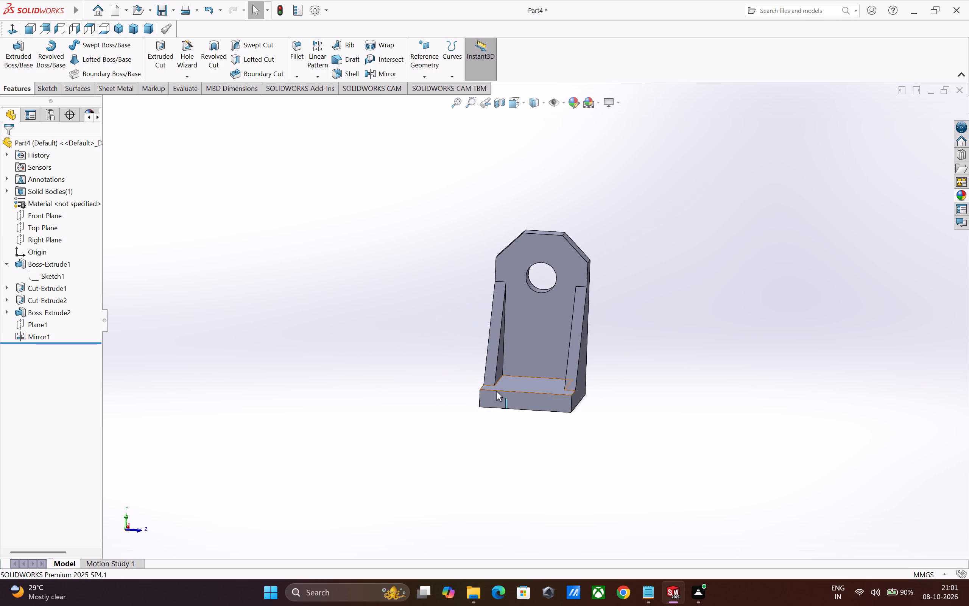
{"action": "scroll", "coordinate": [584, 433], "scroll_direction": "down", "scroll_amount": 1}
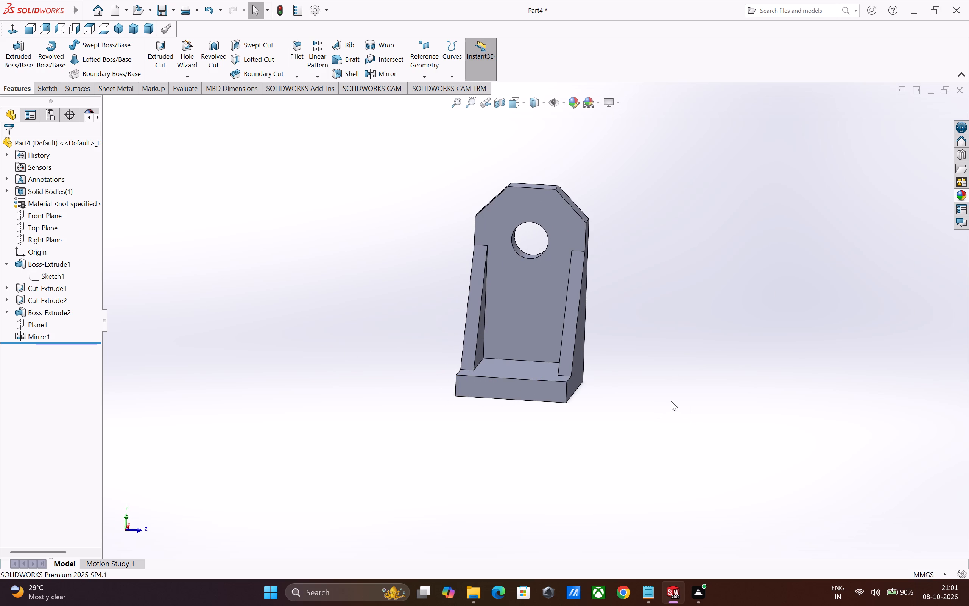
{"action": "scroll", "coordinate": [671, 401], "scroll_direction": "up", "scroll_amount": 2}
{"action": "scroll", "coordinate": [623, 321], "scroll_direction": "down", "scroll_amount": 2}
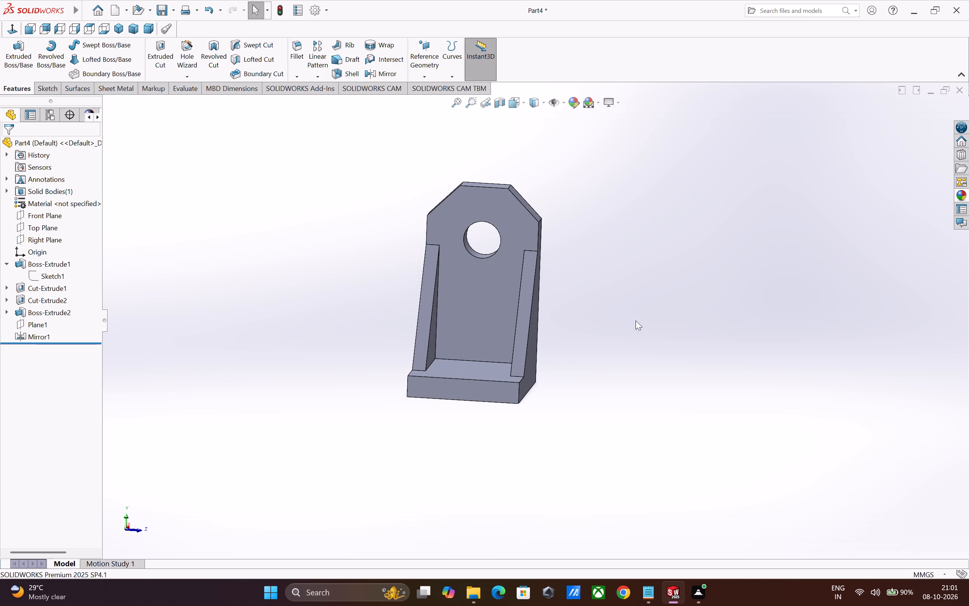
{"action": "scroll", "coordinate": [548, 313], "scroll_direction": "up", "scroll_amount": 1}
{"action": "scroll", "coordinate": [539, 348], "scroll_direction": "down", "scroll_amount": 2}
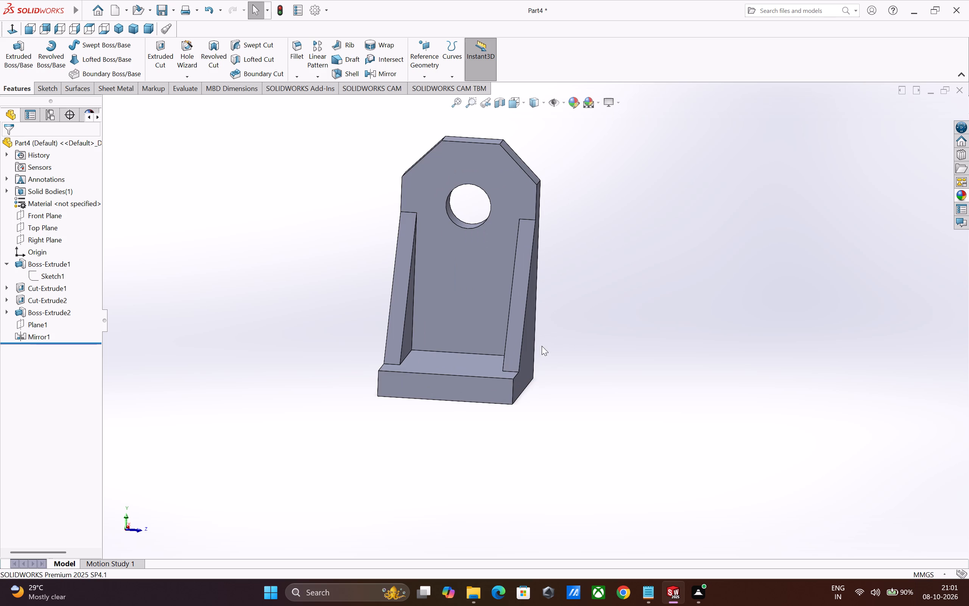
{"action": "scroll", "coordinate": [539, 432], "scroll_direction": "up", "scroll_amount": 4}
{"action": "scroll", "coordinate": [520, 256], "scroll_direction": "down", "scroll_amount": 3}
{"action": "middle_click_drag", "start_coordinate": [657, 353], "coordinate": [643, 347]}
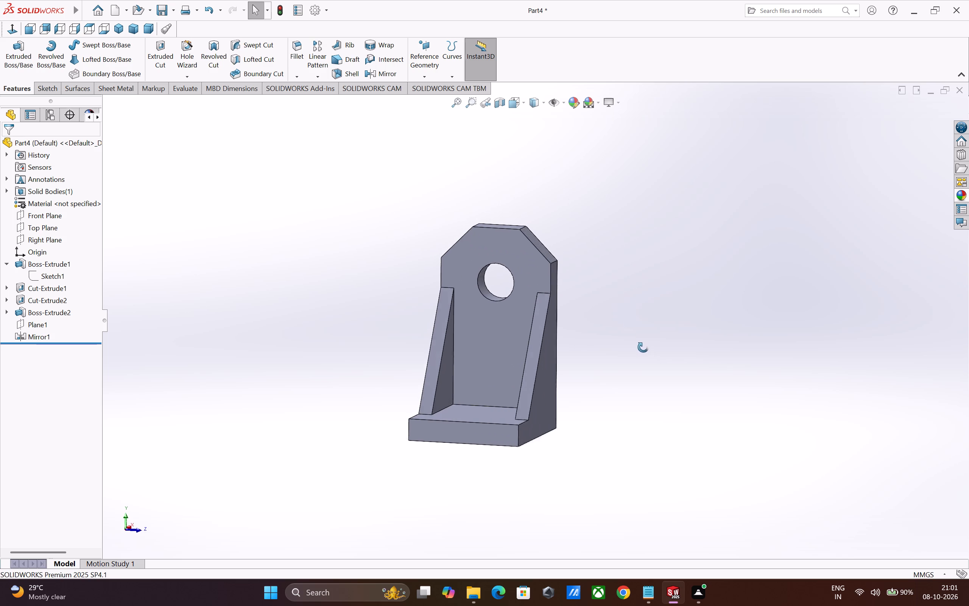
{"action": "middle_click_drag", "start_coordinate": [643, 347], "coordinate": [664, 364]}
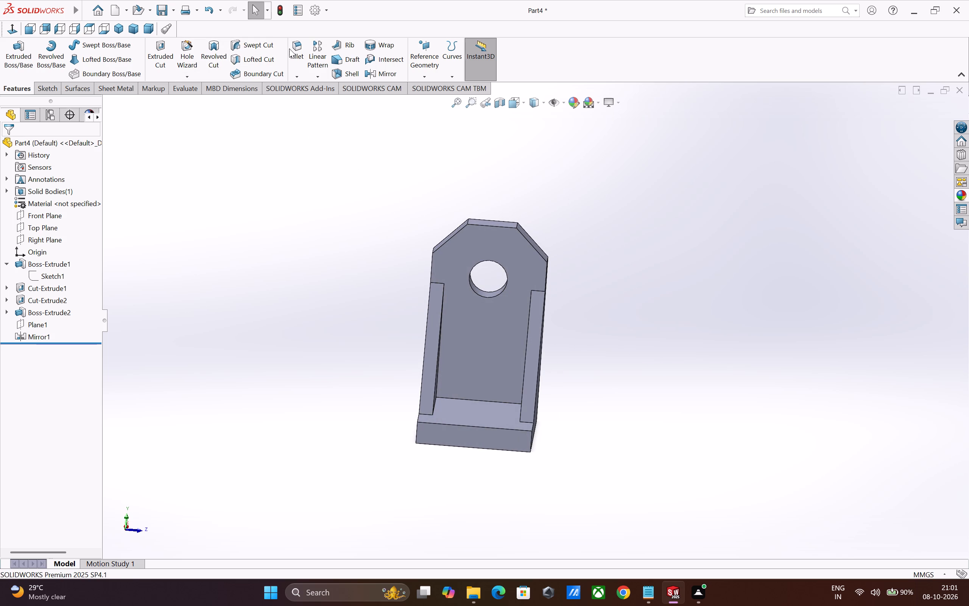
Fillet the inner edge where the mirrored rib meets the base leg with a 1 mm radius.
{"action": "left_click", "coordinate": [295, 51]}
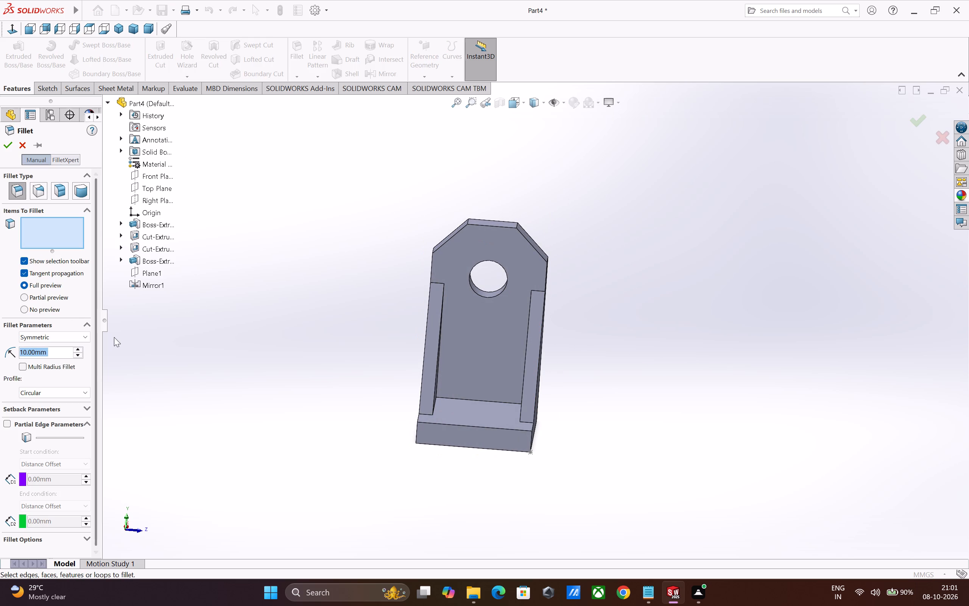
{"action": "key", "text": "1"}
{"action": "key", "text": "Return"}
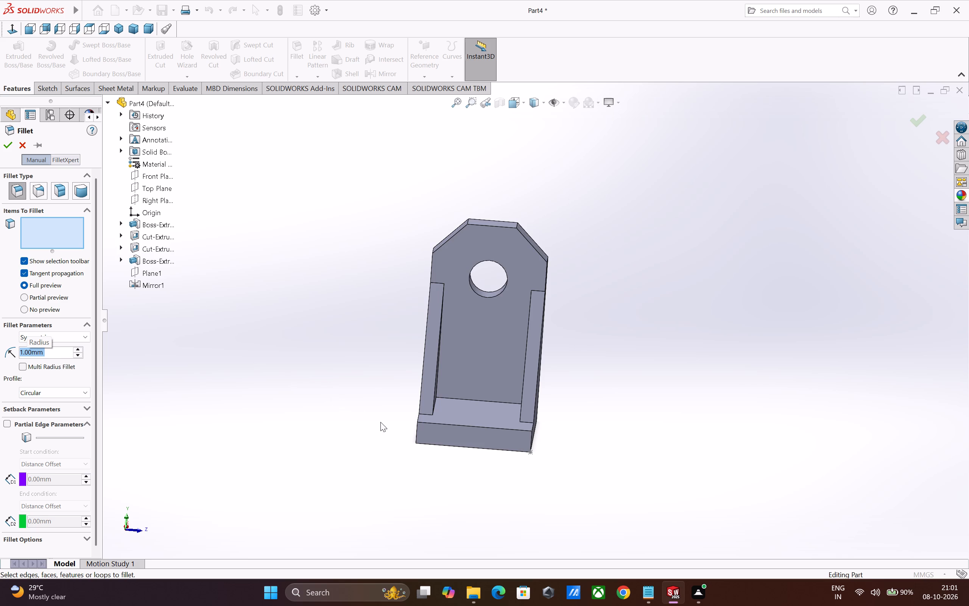
{"action": "middle_click_drag", "start_coordinate": [425, 472], "coordinate": [374, 473]}
{"action": "scroll", "coordinate": [453, 400], "scroll_direction": "down", "scroll_amount": 3}
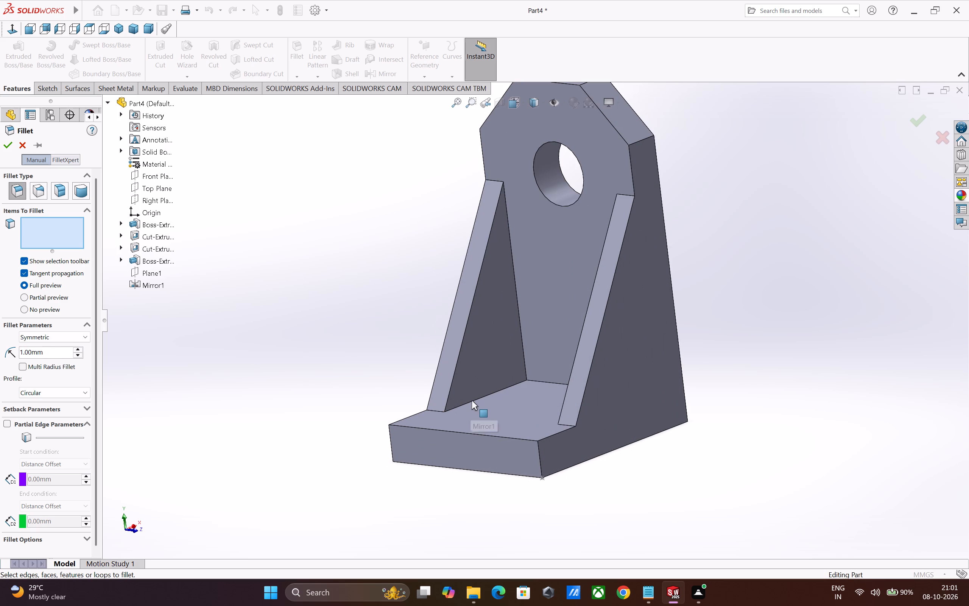
{"action": "left_click", "coordinate": [472, 400]}
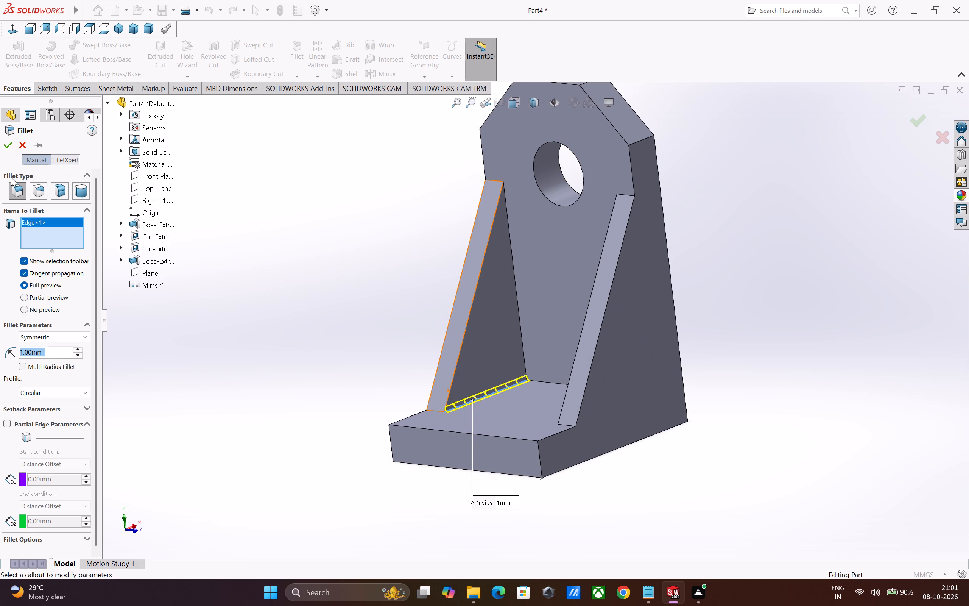
{"action": "left_click", "coordinate": [6, 147]}
Fillet the mirrored rib's inner edge along the upright leg at 1 mm, with tangent propagation into the corner between the legs.
{"action": "left_click", "coordinate": [292, 52]}
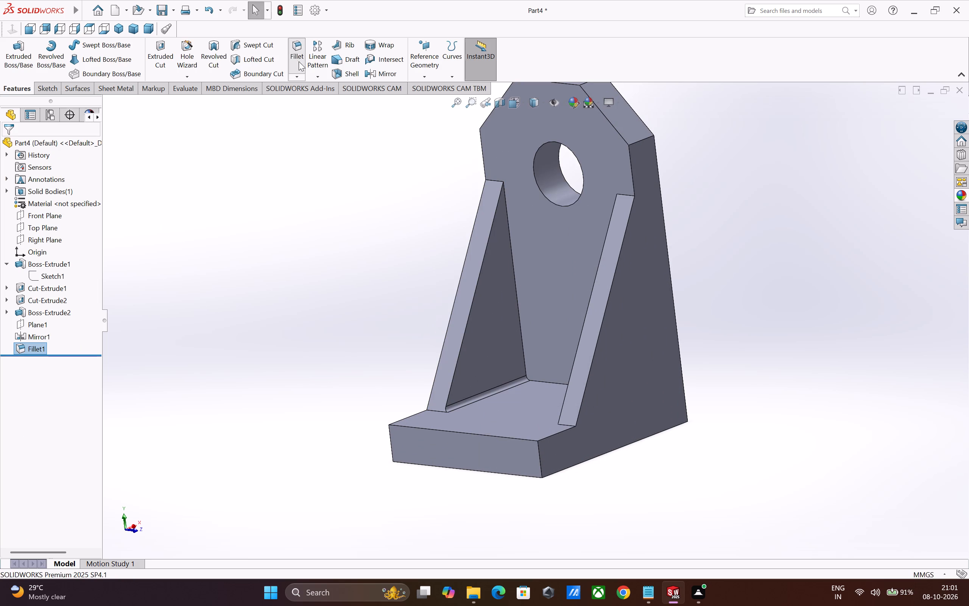
{"action": "left_click", "coordinate": [520, 330]}
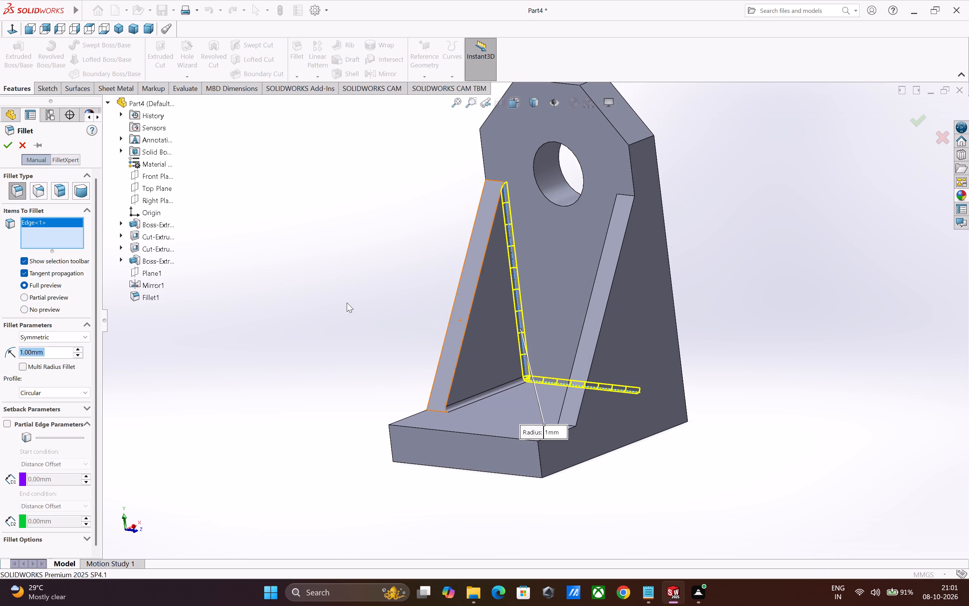
{"action": "left_click", "coordinate": [3, 146]}
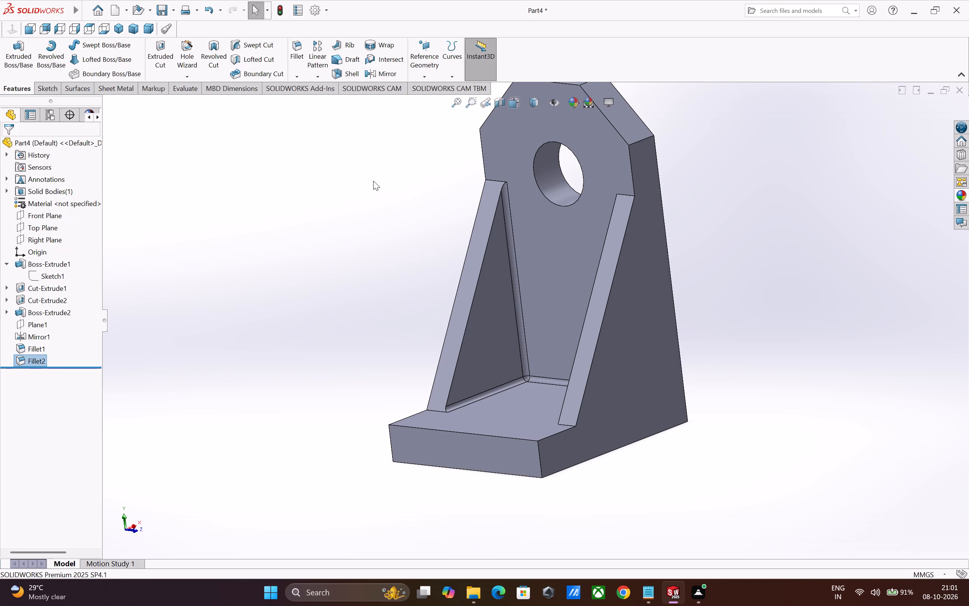
Fillet the original rib's inner edge along the upright leg at 1 mm, with tangent propagation along its base edge.
{"action": "left_click", "coordinate": [298, 49]}
{"action": "middle_click_drag", "start_coordinate": [279, 250], "coordinate": [281, 249]}
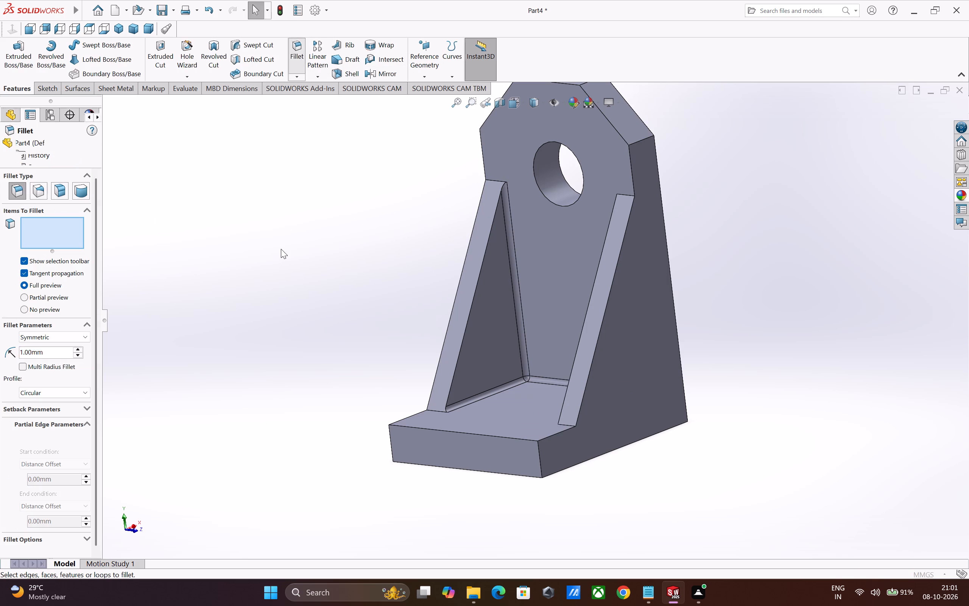
{"action": "middle_click_drag", "start_coordinate": [281, 249], "coordinate": [380, 253]}
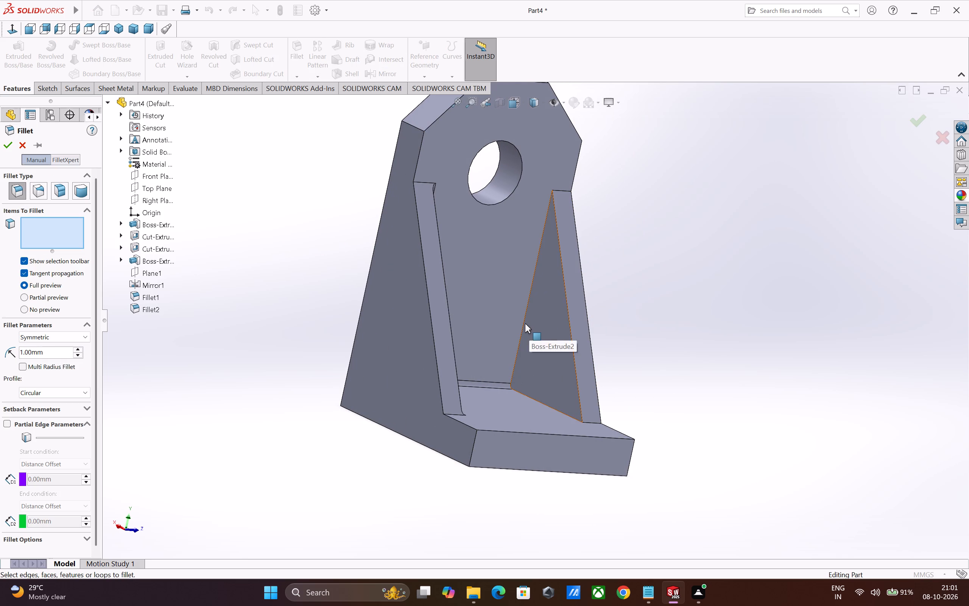
{"action": "left_click", "coordinate": [523, 324]}
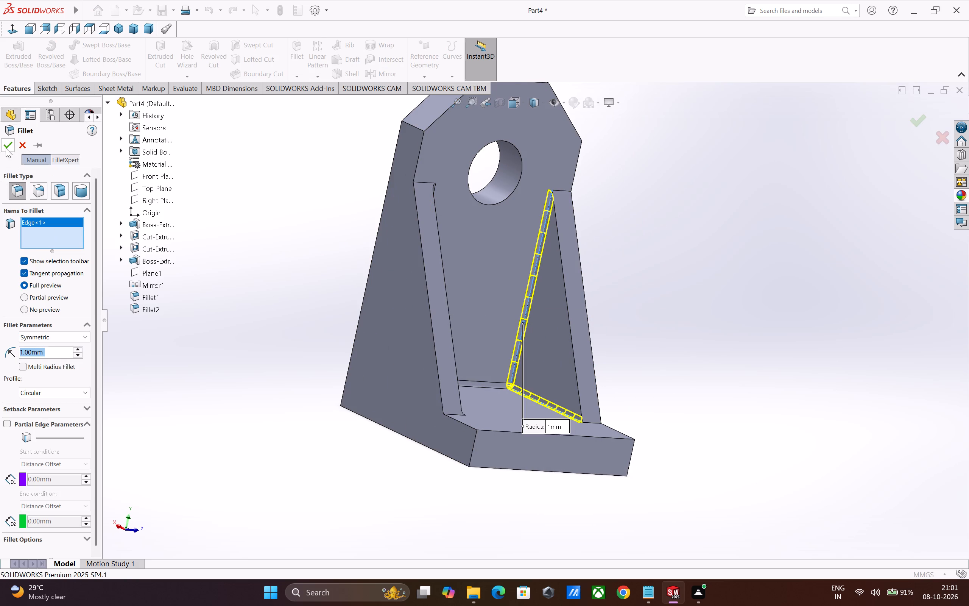
{"action": "left_click", "coordinate": [6, 148]}
Fillet the short front edge where the mirrored rib's sloped face meets the base with a 1 mm radius.
{"action": "middle_click_drag", "start_coordinate": [243, 367], "coordinate": [183, 359]}
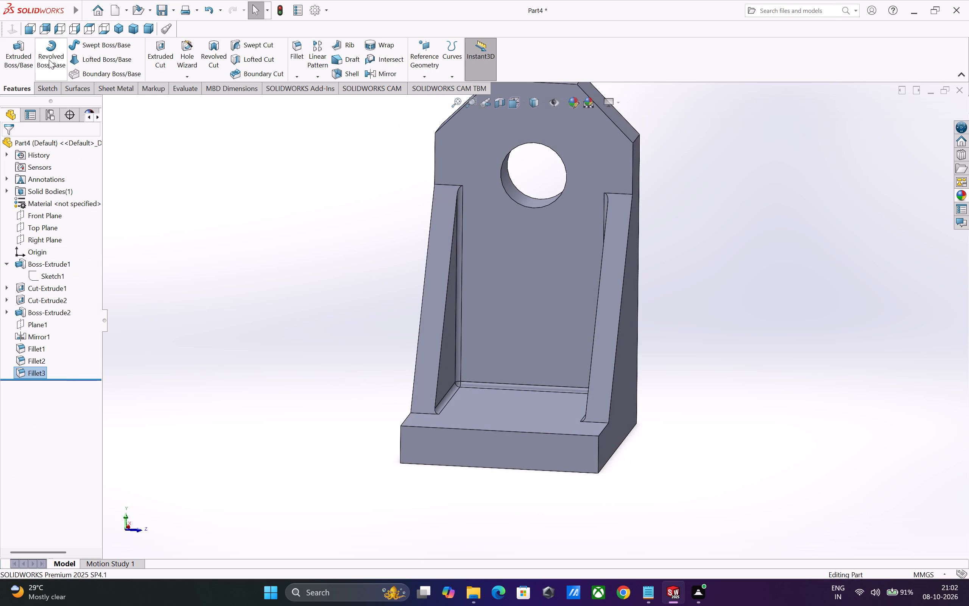
{"action": "left_click", "coordinate": [299, 51]}
{"action": "left_click", "coordinate": [424, 412]}
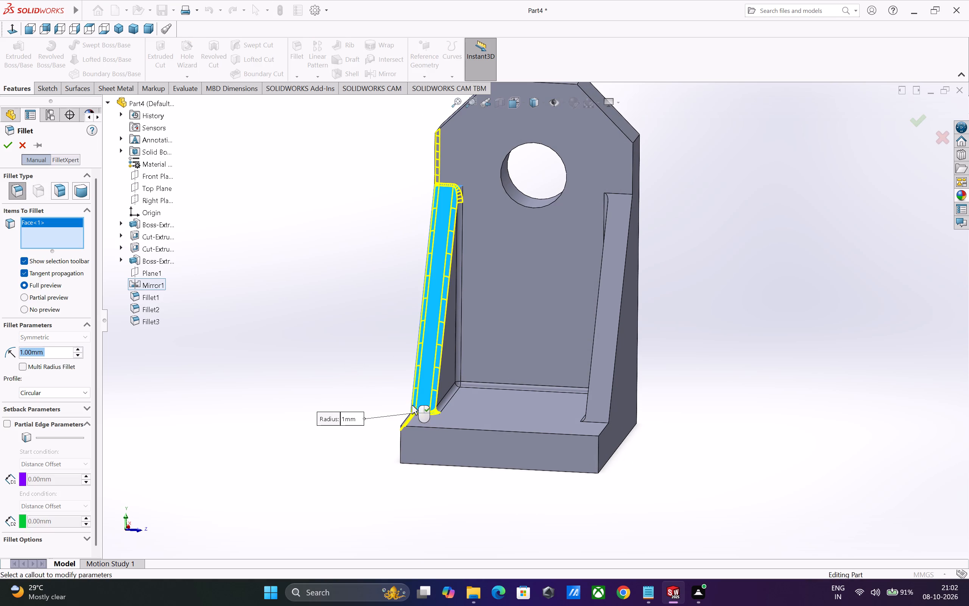
{"action": "right_click", "coordinate": [39, 239]}
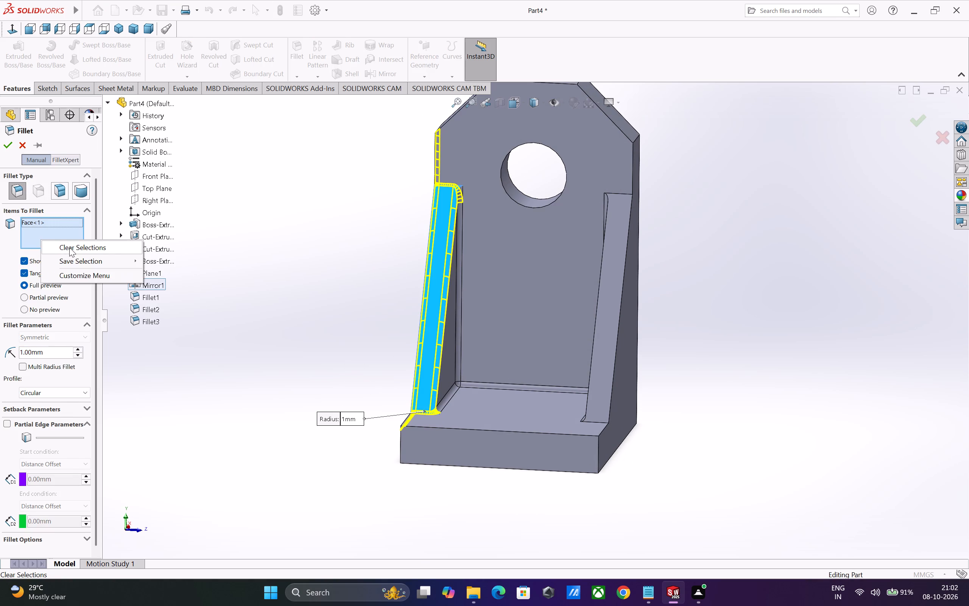
{"action": "left_click", "coordinate": [70, 248]}
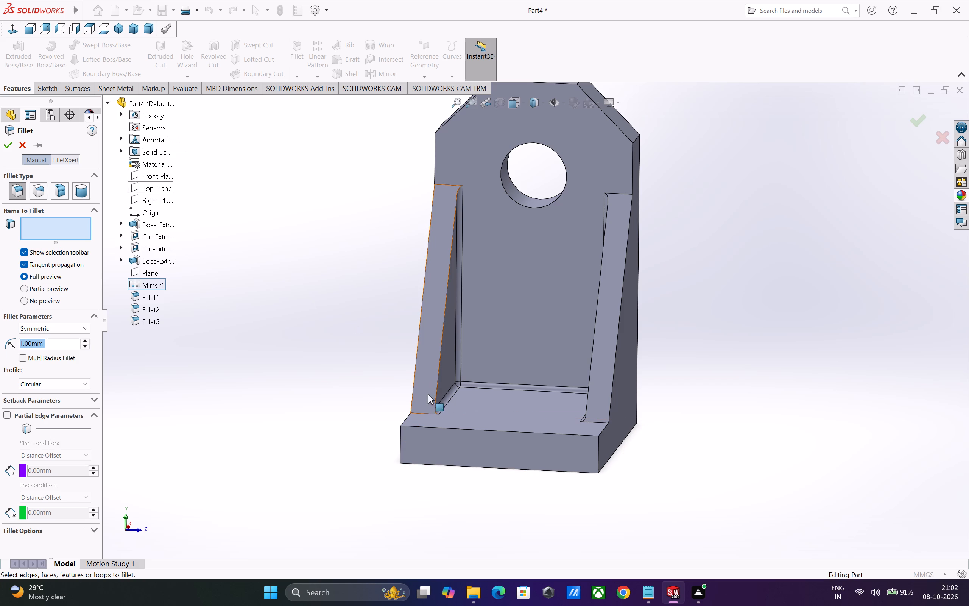
{"action": "left_click", "coordinate": [425, 413]}
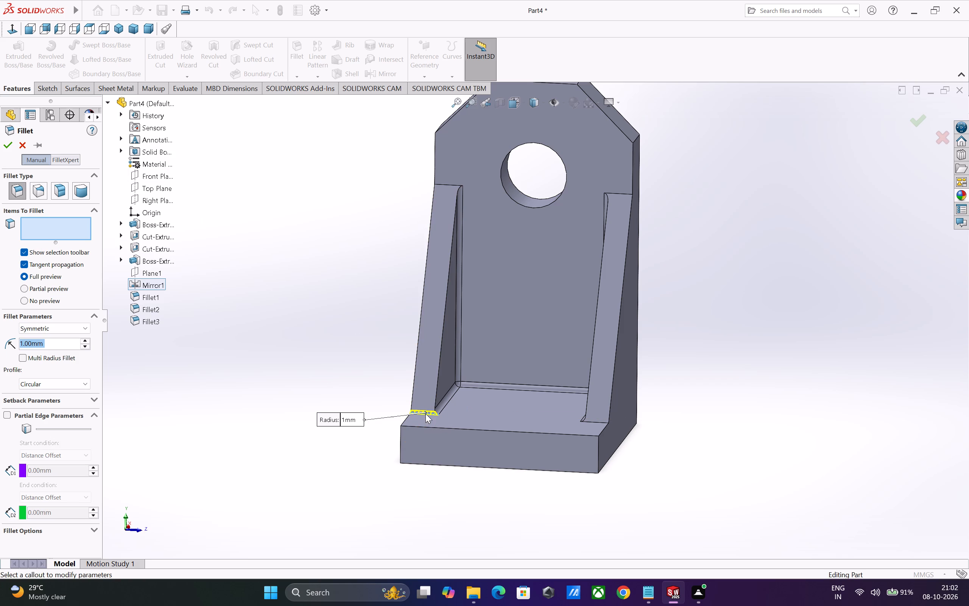
{"action": "left_click", "coordinate": [4, 147]}
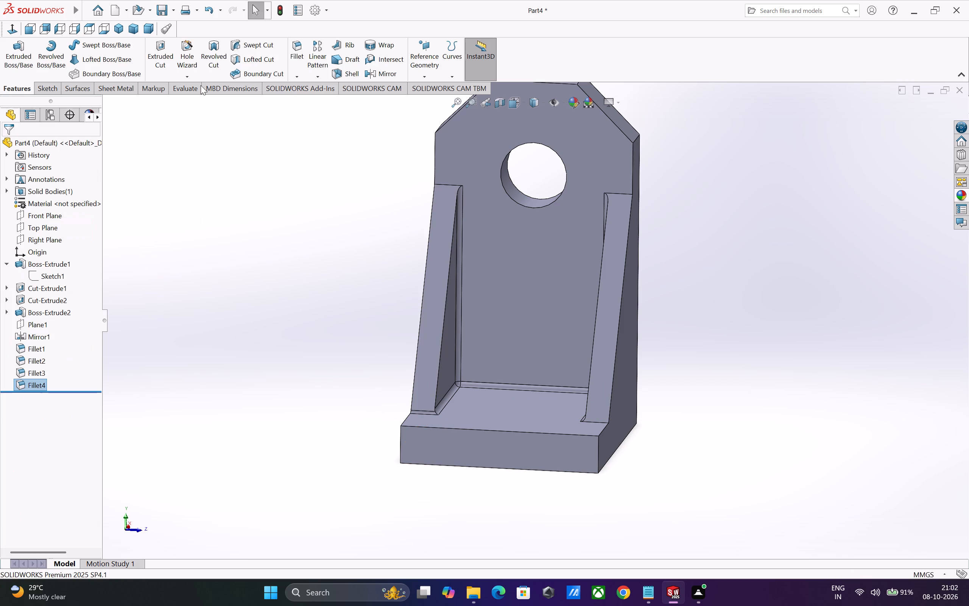
Fillet the short front edge where the original rib's sloped face meets the base with a 1 mm radius.
{"action": "left_click", "coordinate": [295, 52]}
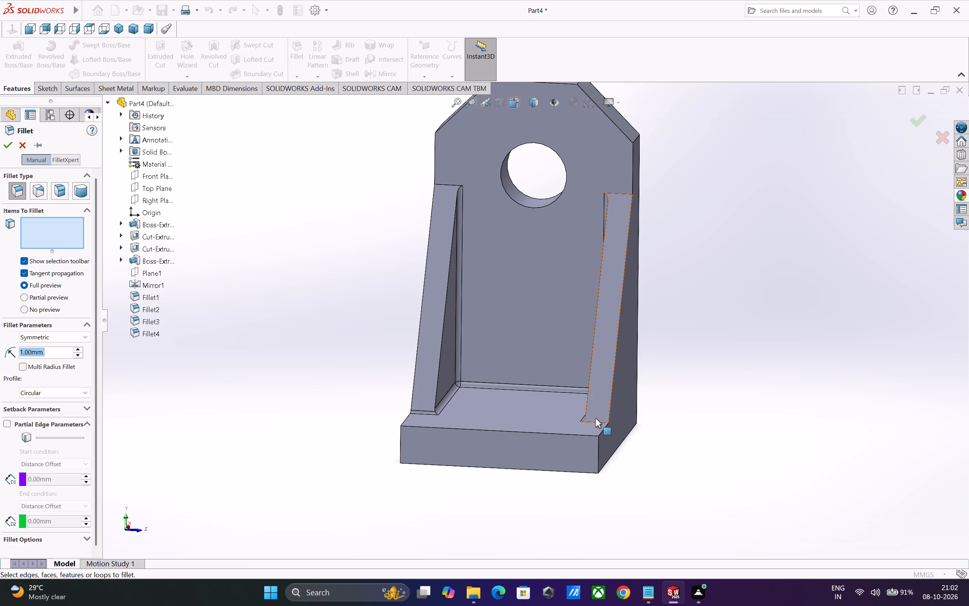
{"action": "middle_click_drag", "start_coordinate": [695, 427], "coordinate": [695, 467]}
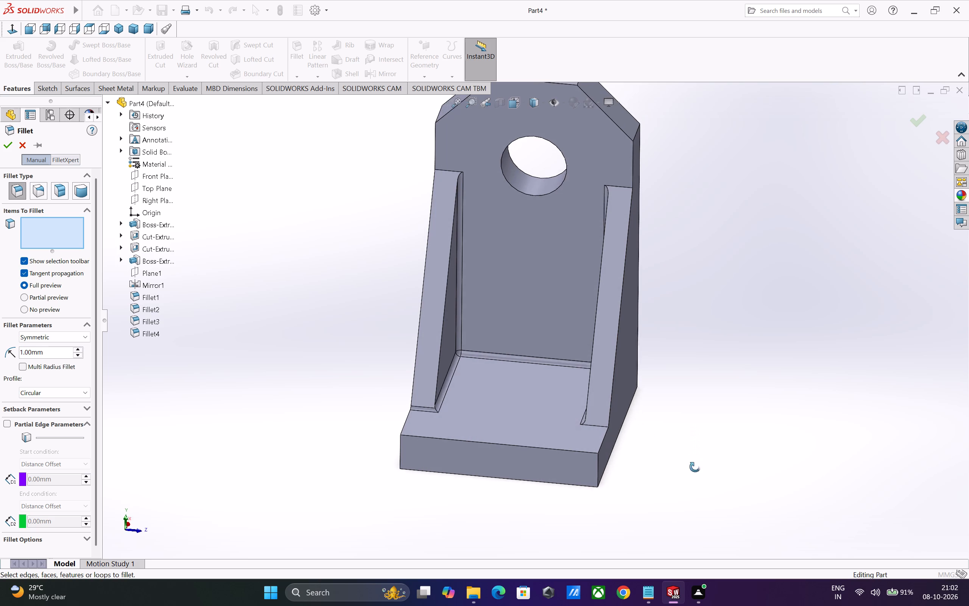
{"action": "middle_click_drag", "start_coordinate": [695, 467], "coordinate": [695, 515]}
{"action": "left_click", "coordinate": [601, 417]}
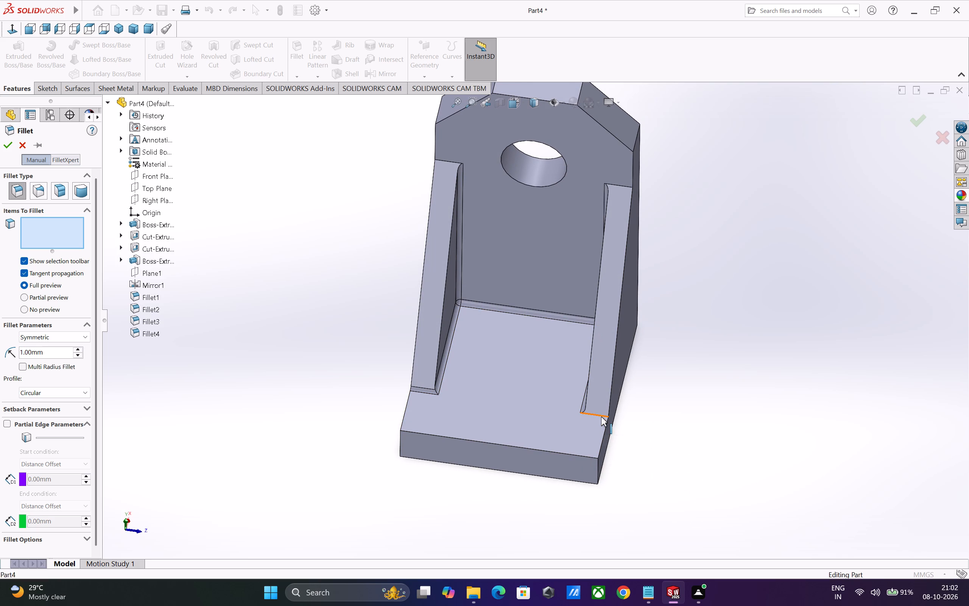
{"action": "left_click", "coordinate": [6, 143]}
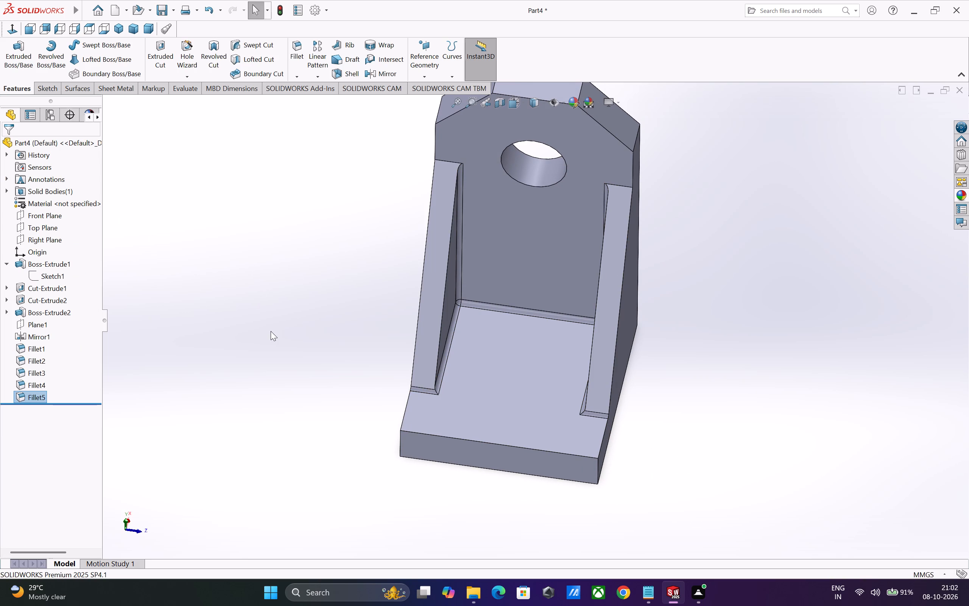
Fillet the short top edge where the mirrored rib's sloped face meets the upright leg with a 1 mm radius.
{"action": "middle_click_drag", "start_coordinate": [271, 331], "coordinate": [258, 294]}
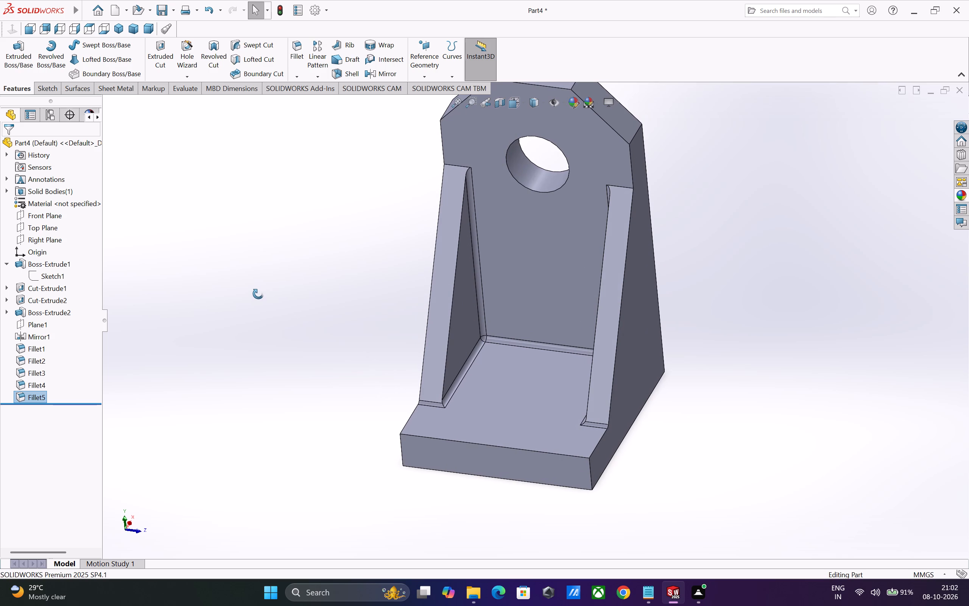
{"action": "middle_click_drag", "start_coordinate": [258, 294], "coordinate": [258, 293]}
{"action": "left_click", "coordinate": [296, 52]}
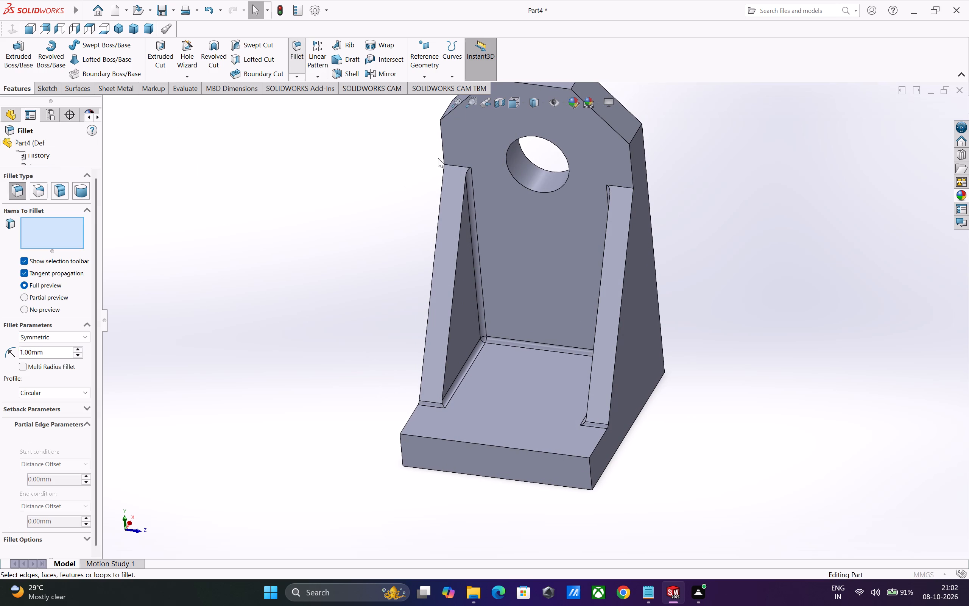
{"action": "left_click", "coordinate": [453, 165]}
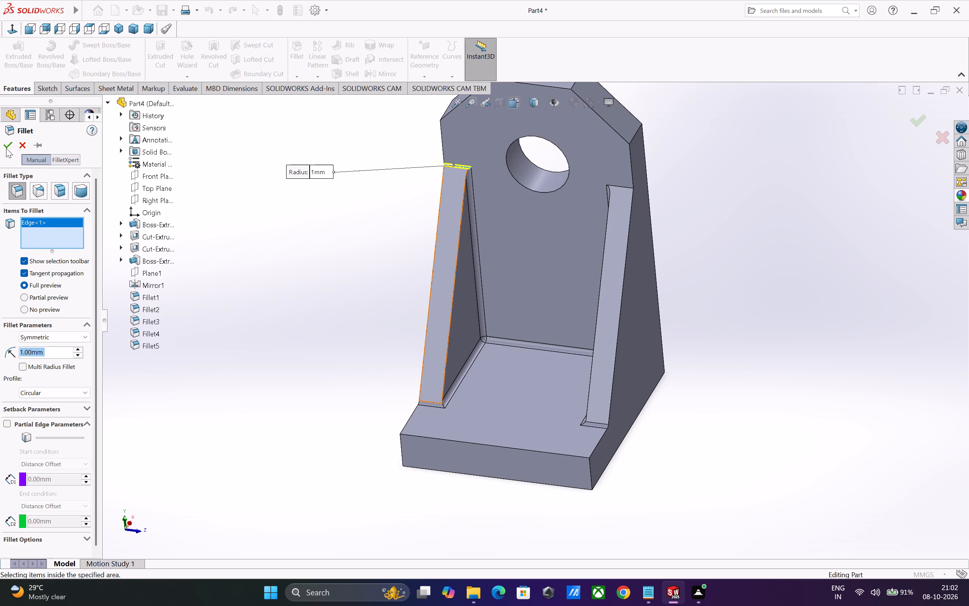
{"action": "left_click", "coordinate": [8, 149]}
Fillet the short top edge where the original rib's sloped face meets the upright leg with a 1 mm radius.
{"action": "left_click_drag", "start_coordinate": [296, 57], "coordinate": [300, 61]}
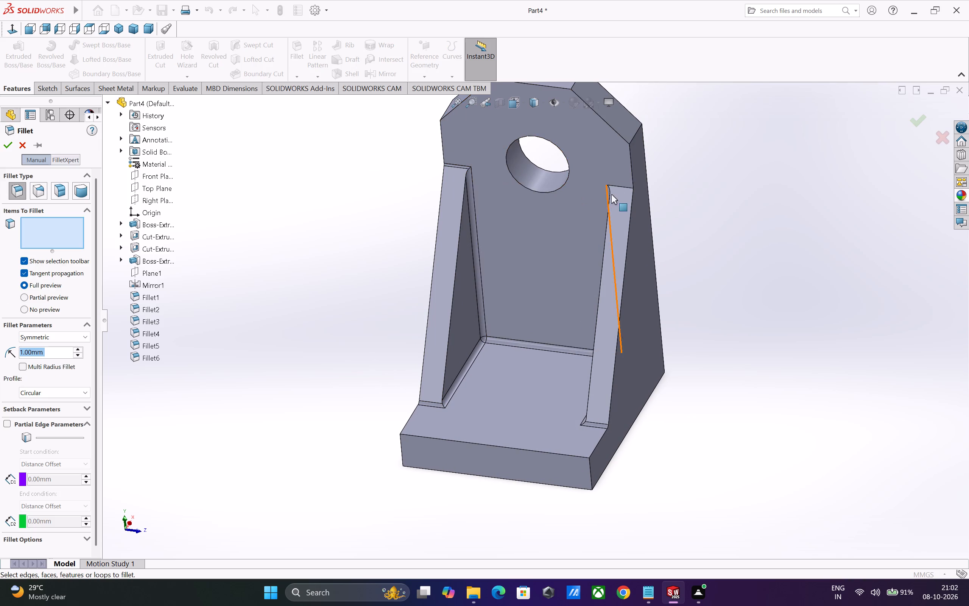
{"action": "left_click", "coordinate": [624, 187]}
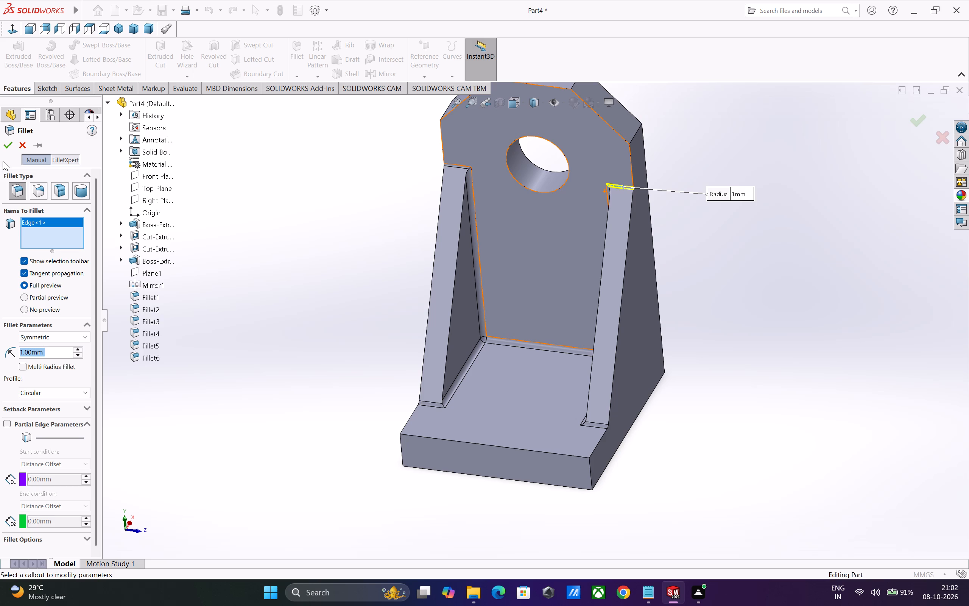
{"action": "left_click", "coordinate": [7, 150]}
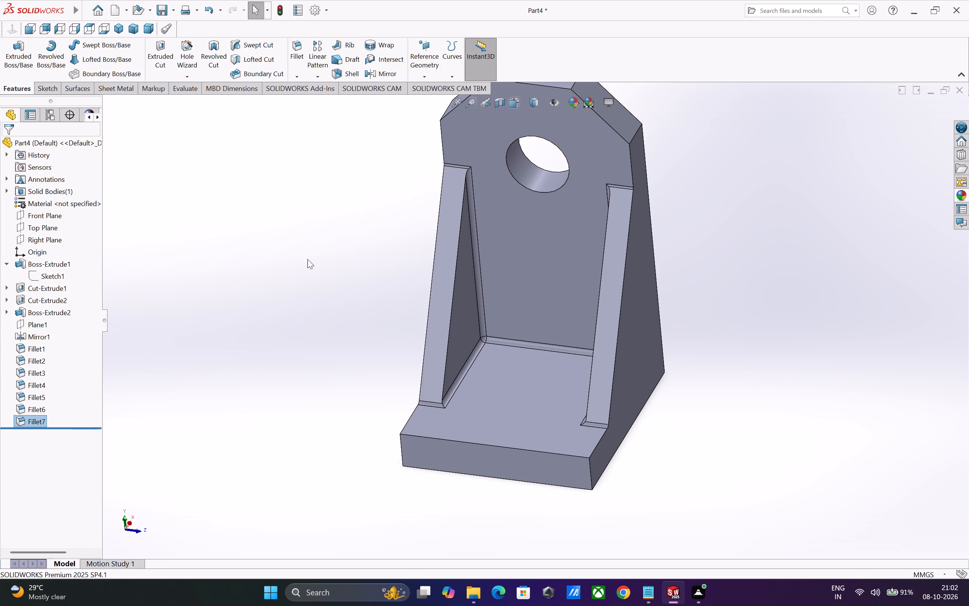
Examine the filleted rib joints and the remaining sharp edges of the bracket from several angles.
{"action": "middle_click_drag", "start_coordinate": [309, 258], "coordinate": [345, 248]}
{"action": "scroll", "coordinate": [371, 284], "scroll_direction": "up", "scroll_amount": 2}
{"action": "scroll", "coordinate": [371, 290], "scroll_direction": "down", "scroll_amount": 1}
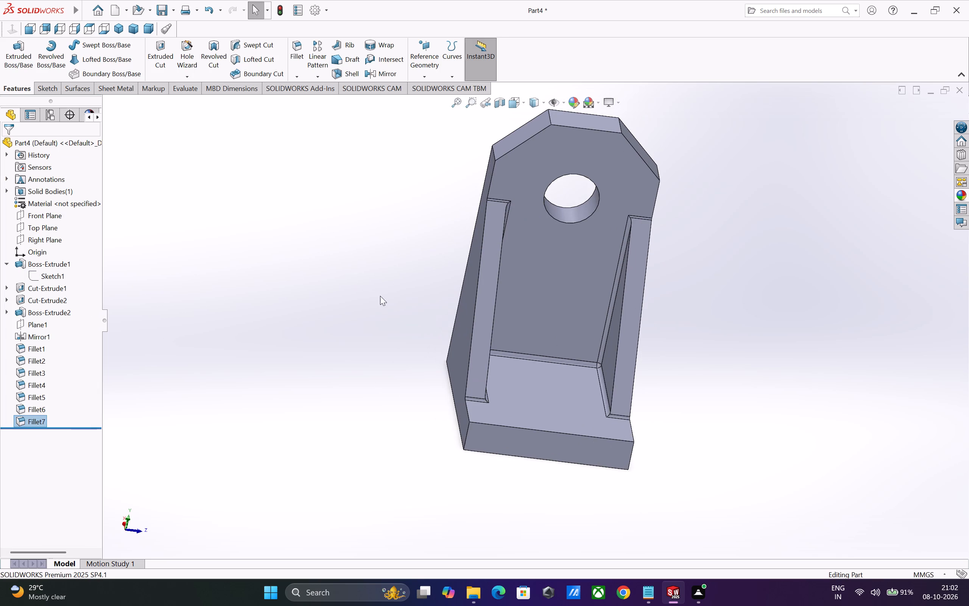
{"action": "scroll", "coordinate": [394, 300], "scroll_direction": "down", "scroll_amount": 1}
{"action": "middle_click_drag", "start_coordinate": [358, 288], "coordinate": [325, 276]}
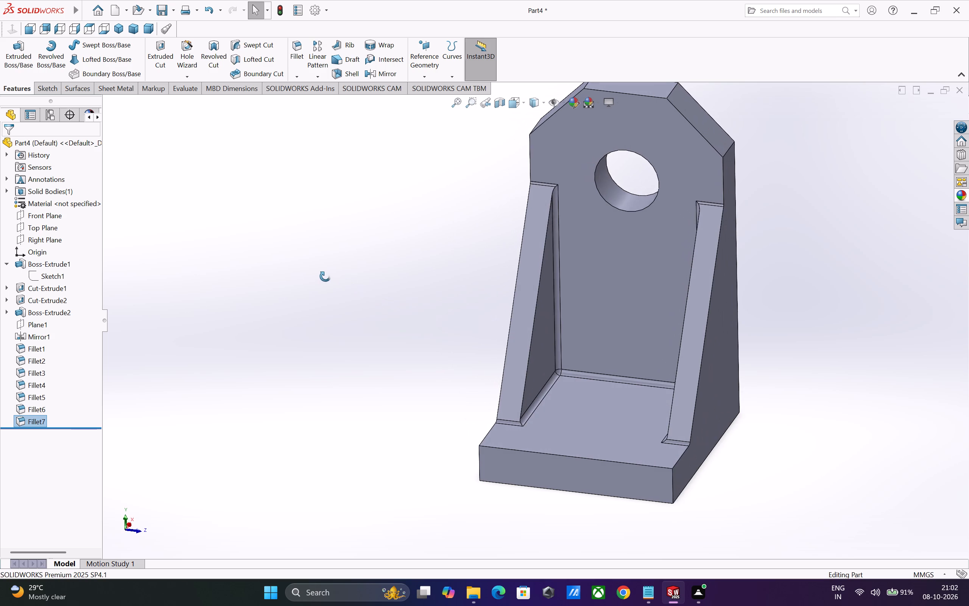
{"action": "middle_click_drag", "start_coordinate": [325, 276], "coordinate": [346, 287]}
{"action": "scroll", "coordinate": [346, 289], "scroll_direction": "up", "scroll_amount": 1}
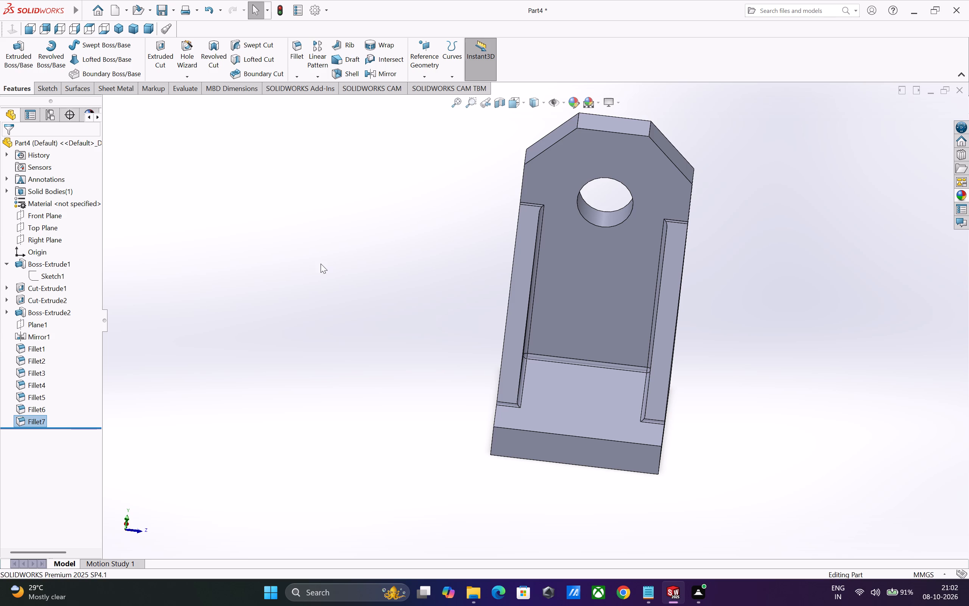
{"action": "scroll", "coordinate": [324, 270], "scroll_direction": "up", "scroll_amount": 2}
{"action": "scroll", "coordinate": [333, 217], "scroll_direction": "down", "scroll_amount": 1}
{"action": "scroll", "coordinate": [382, 265], "scroll_direction": "up", "scroll_amount": 1}
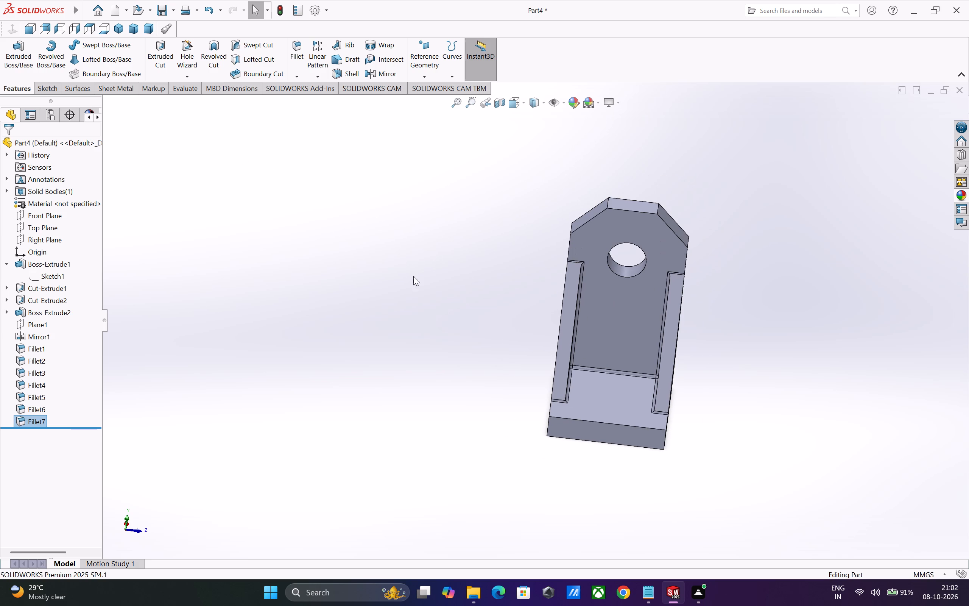
{"action": "scroll", "coordinate": [378, 294], "scroll_direction": "up", "scroll_amount": 2}
{"action": "scroll", "coordinate": [514, 413], "scroll_direction": "down", "scroll_amount": 1}
{"action": "scroll", "coordinate": [576, 437], "scroll_direction": "down", "scroll_amount": 1}
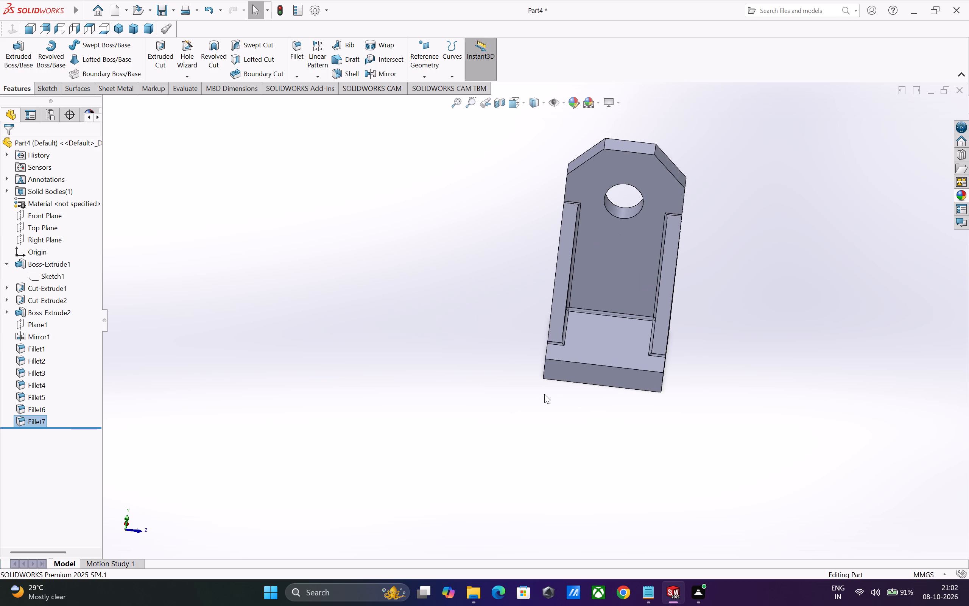
{"action": "scroll", "coordinate": [460, 358], "scroll_direction": "down", "scroll_amount": 1}
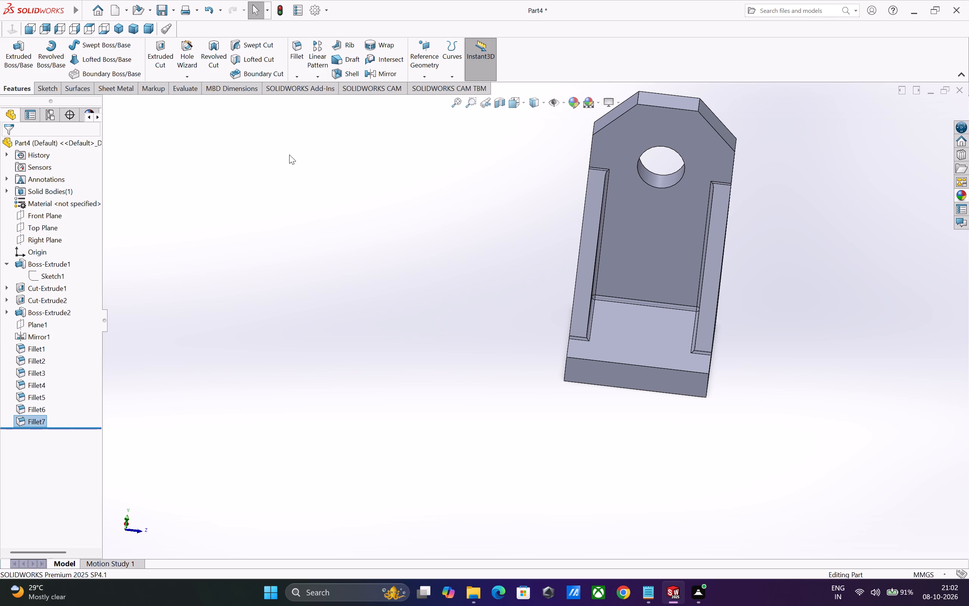
Fillet the long top front edge of the base leg with a 2 mm radius.
{"action": "left_click", "coordinate": [299, 56]}
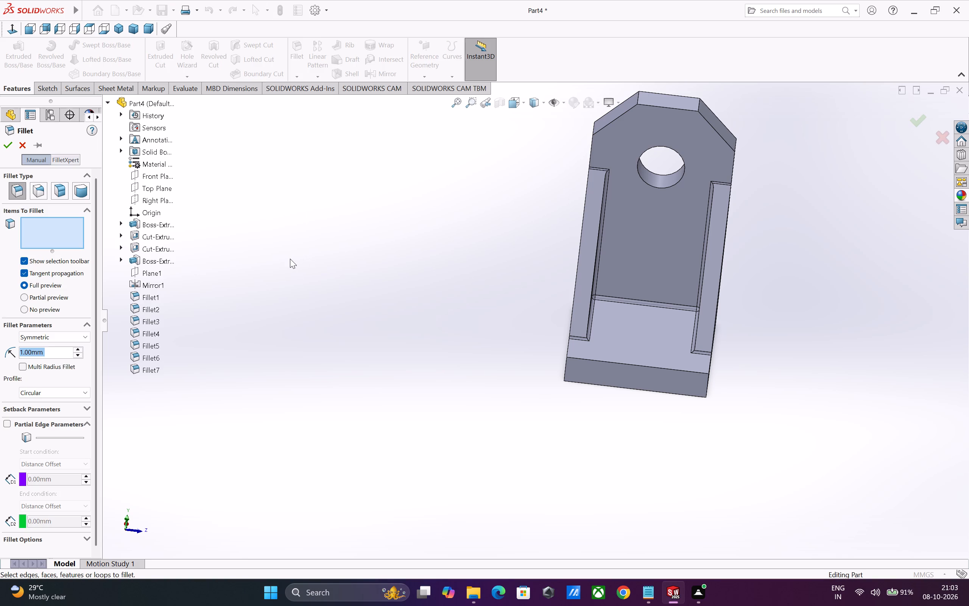
{"action": "key", "text": "2"}
{"action": "key", "text": "Return"}
{"action": "scroll", "coordinate": [657, 399], "scroll_direction": "down", "scroll_amount": 1}
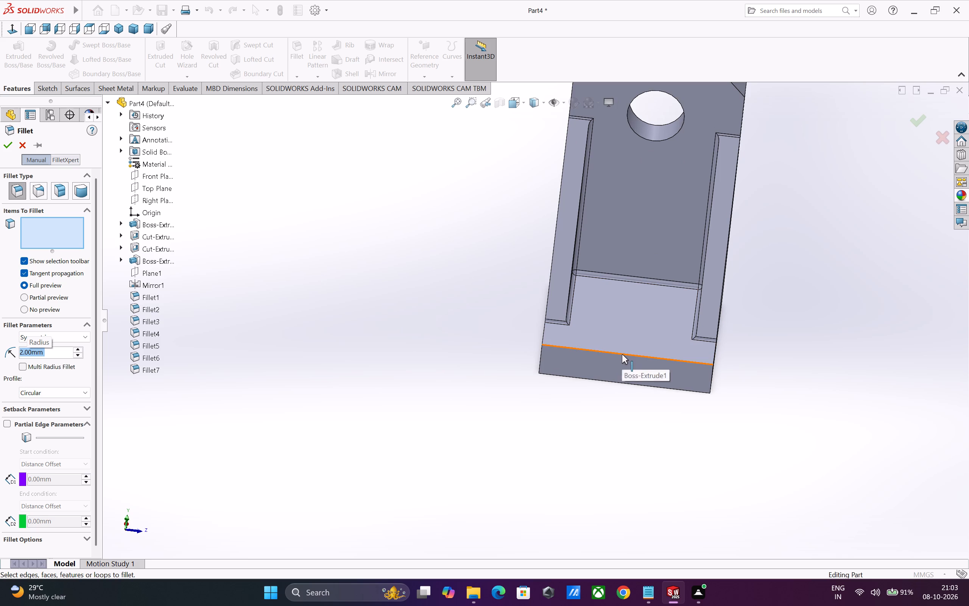
{"action": "left_click", "coordinate": [622, 354]}
{"action": "middle_click_drag", "start_coordinate": [492, 378], "coordinate": [458, 380]}
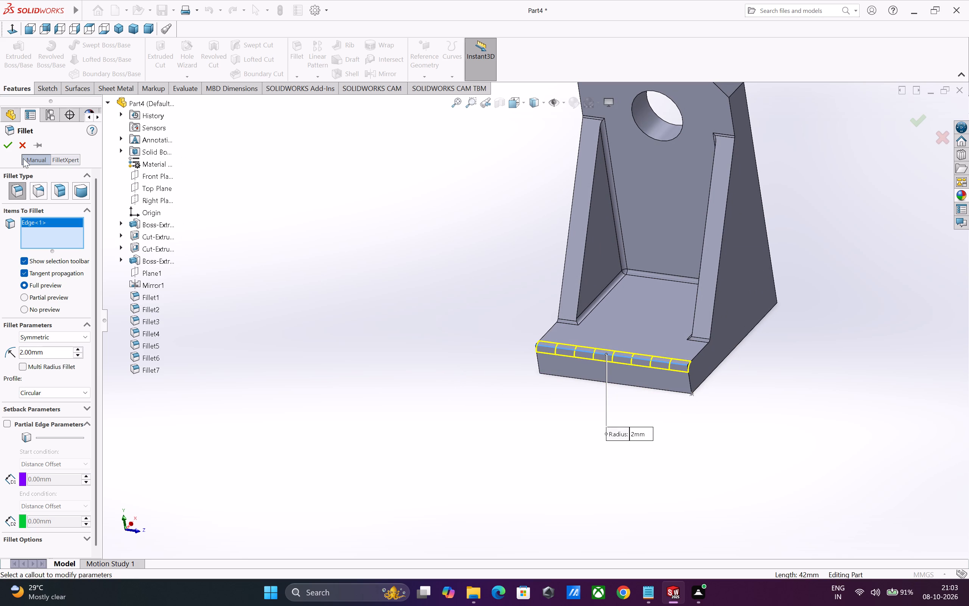
{"action": "left_click", "coordinate": [8, 146]}
Fillet the outer side edge on the original rib's side at 2 mm, with tangent propagation along base, rib and upright leg.
{"action": "left_click", "coordinate": [299, 62]}
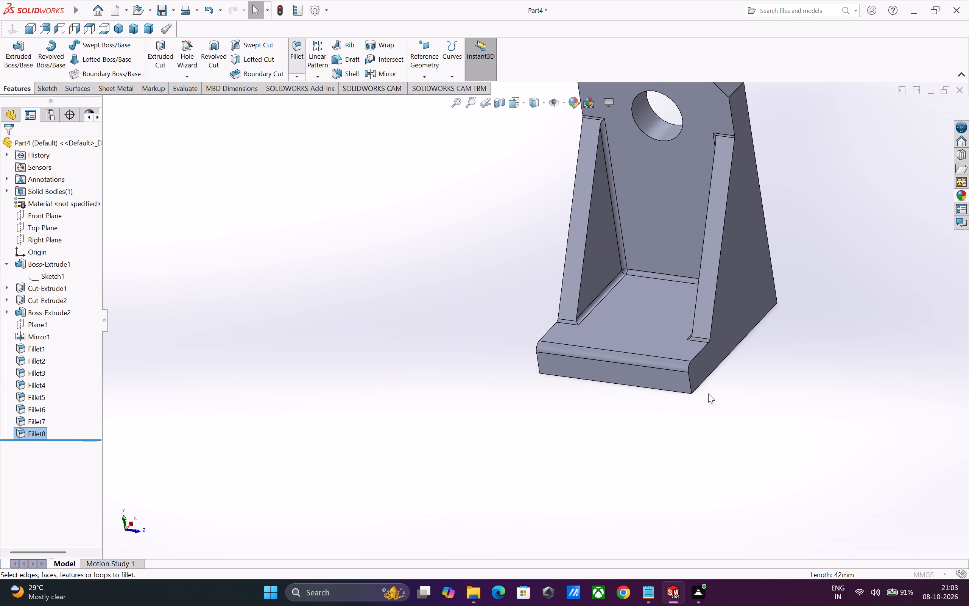
{"action": "left_click", "coordinate": [699, 353]}
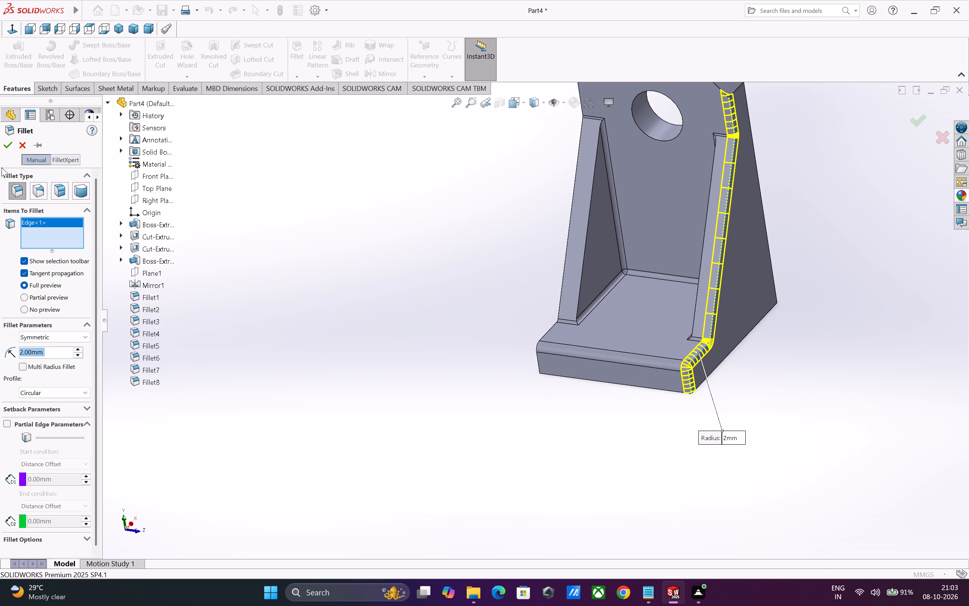
{"action": "right_click", "coordinate": [58, 228]}
{"action": "left_click_drag", "start_coordinate": [71, 231], "coordinate": [75, 233]}
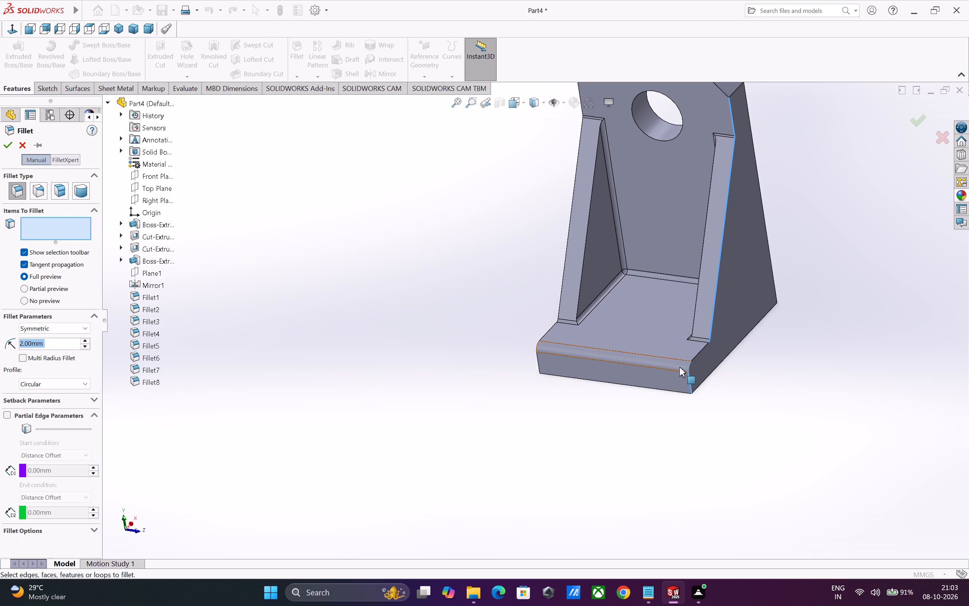
{"action": "left_click", "coordinate": [699, 353]}
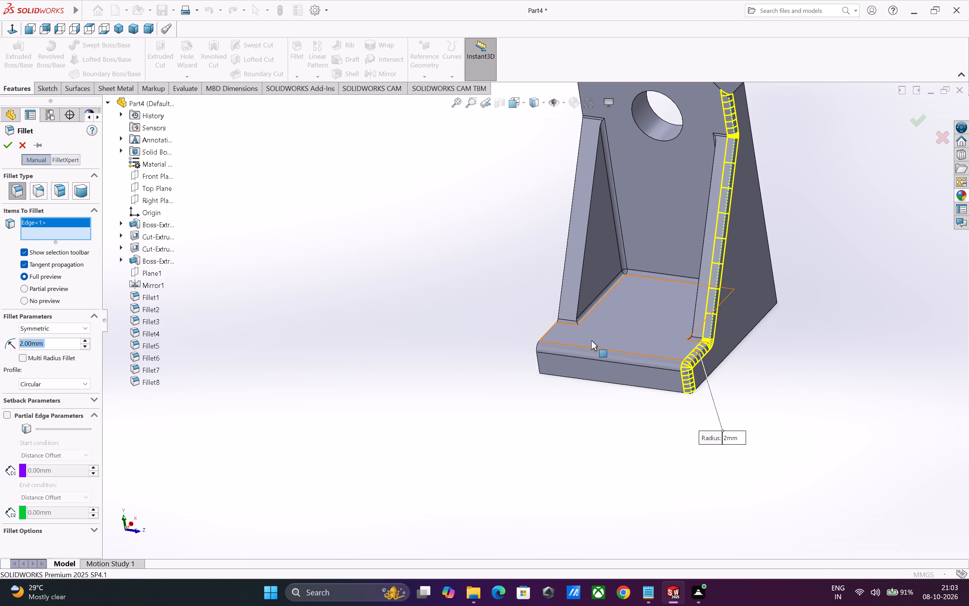
{"action": "left_click", "coordinate": [9, 147]}
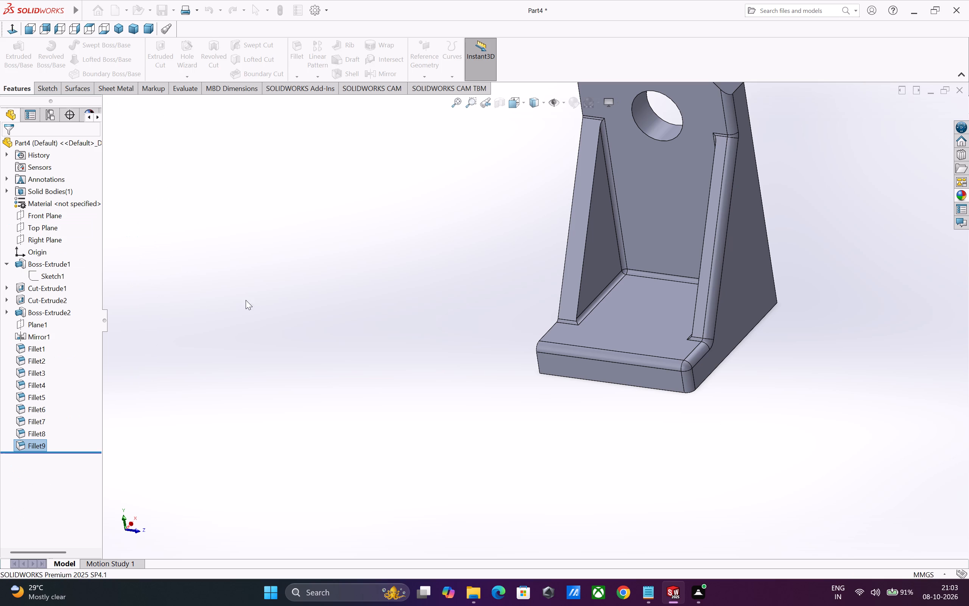
{"action": "left_click", "coordinate": [319, 336]}
Fillet the outer side edge on the mirrored rib's side at 2 mm, with tangent propagation along base, rib and upright leg.
{"action": "middle_click_drag", "start_coordinate": [351, 389], "coordinate": [405, 401]}
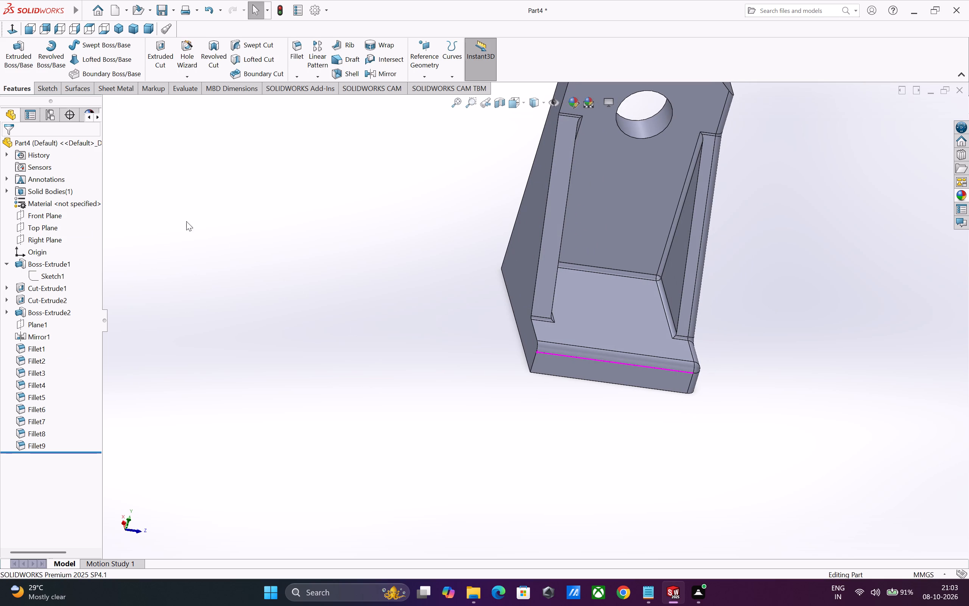
{"action": "left_click", "coordinate": [294, 50]}
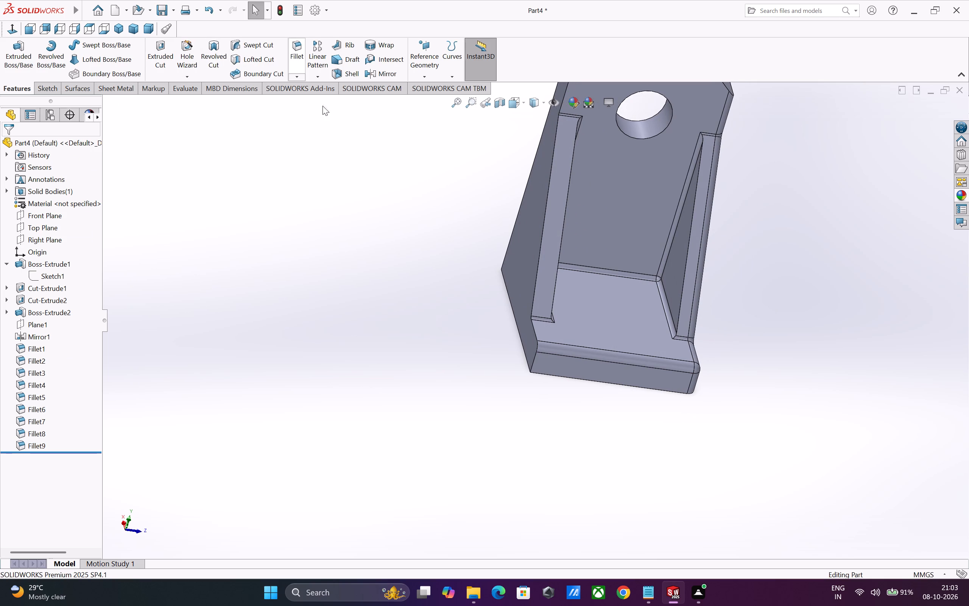
{"action": "left_click", "coordinate": [535, 330]}
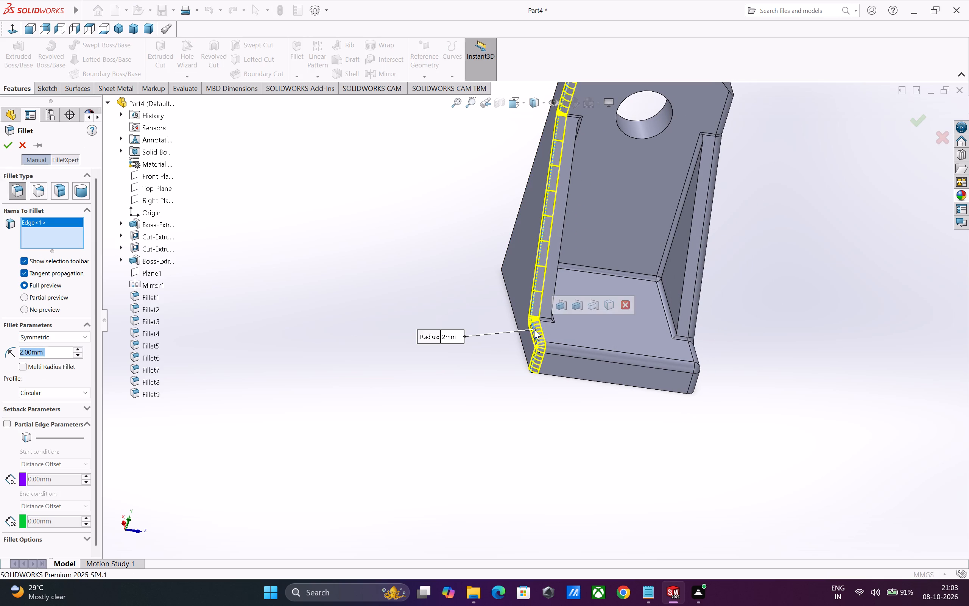
{"action": "left_click", "coordinate": [6, 149]}
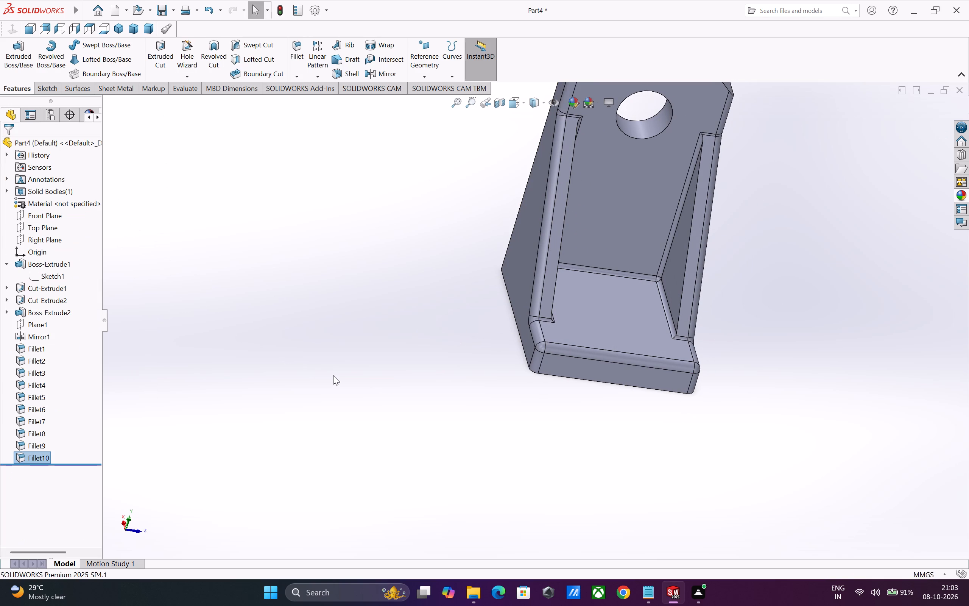
{"action": "left_click", "coordinate": [333, 375]}
Inspect the whole bracket from several angles, checking the rounded outer edges, ribs and through hole.
{"action": "middle_click_drag", "start_coordinate": [423, 447], "coordinate": [402, 443]}
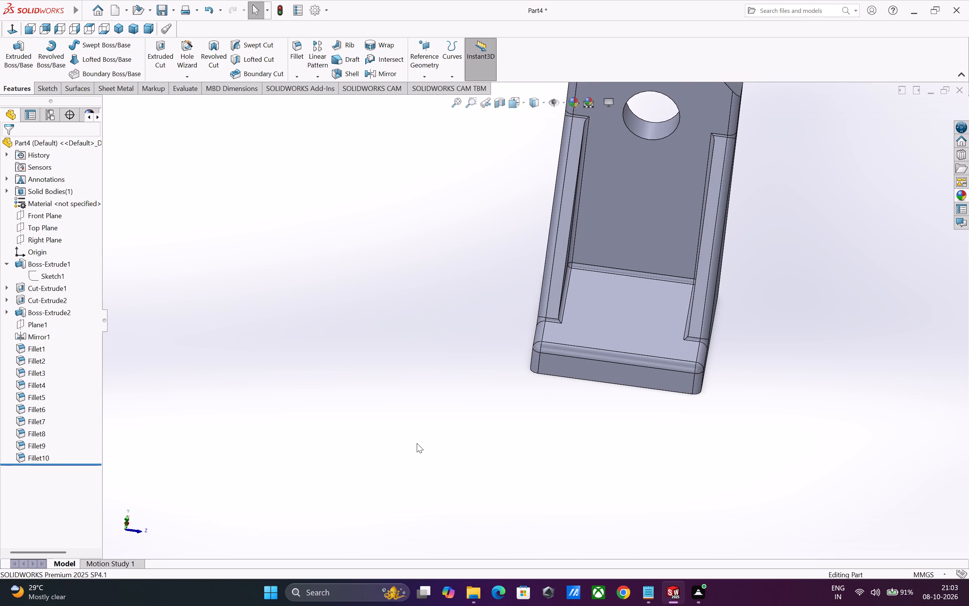
{"action": "scroll", "coordinate": [555, 443], "scroll_direction": "up", "scroll_amount": 2}
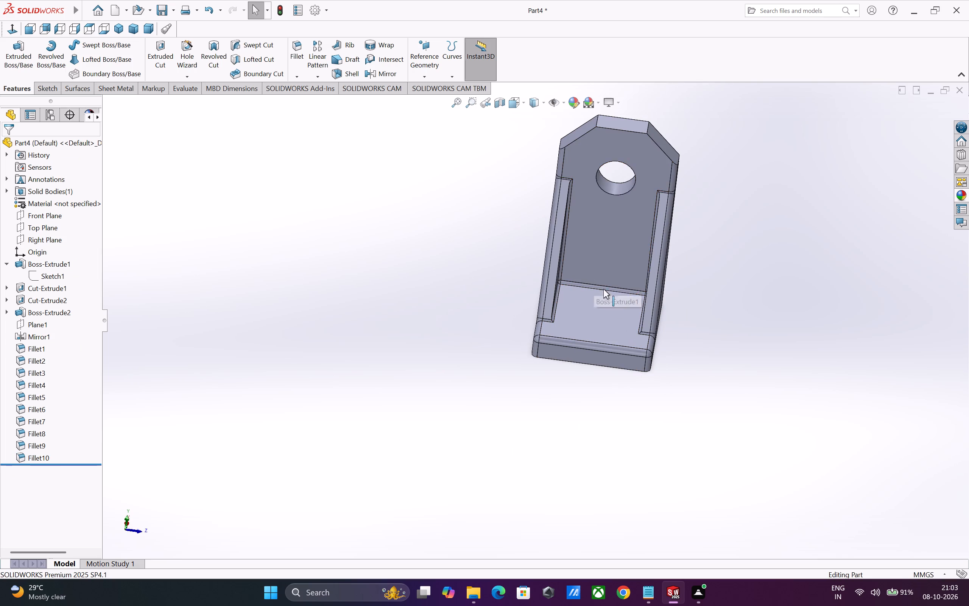
{"action": "scroll", "coordinate": [648, 317], "scroll_direction": "down", "scroll_amount": 1}
{"action": "middle_click_drag", "start_coordinate": [684, 417], "coordinate": [647, 424]}
{"action": "scroll", "coordinate": [589, 412], "scroll_direction": "up", "scroll_amount": 2}
{"action": "scroll", "coordinate": [665, 360], "scroll_direction": "up", "scroll_amount": 1}
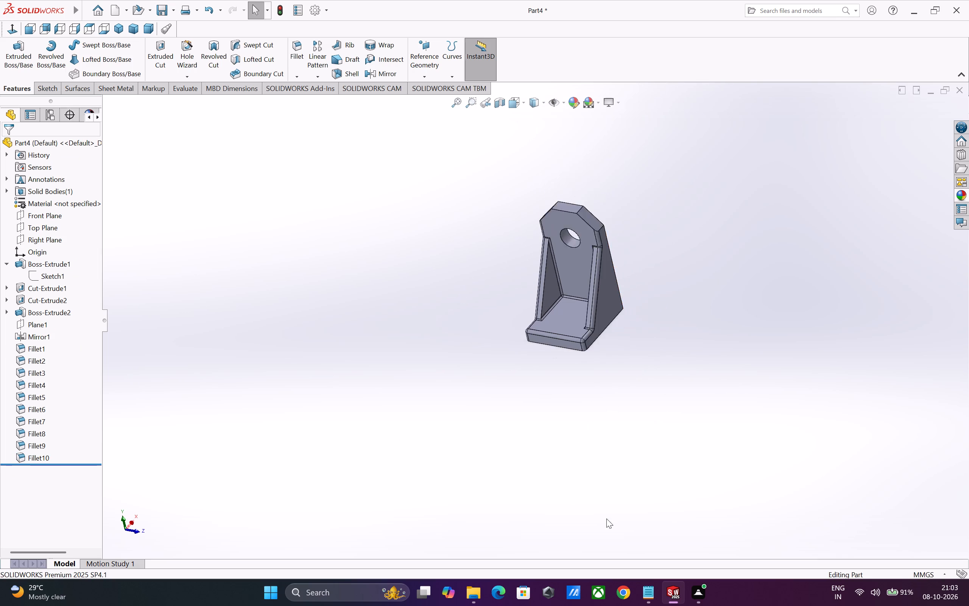
{"action": "scroll", "coordinate": [606, 519], "scroll_direction": "up", "scroll_amount": 2}
{"action": "scroll", "coordinate": [576, 259], "scroll_direction": "down", "scroll_amount": 7}
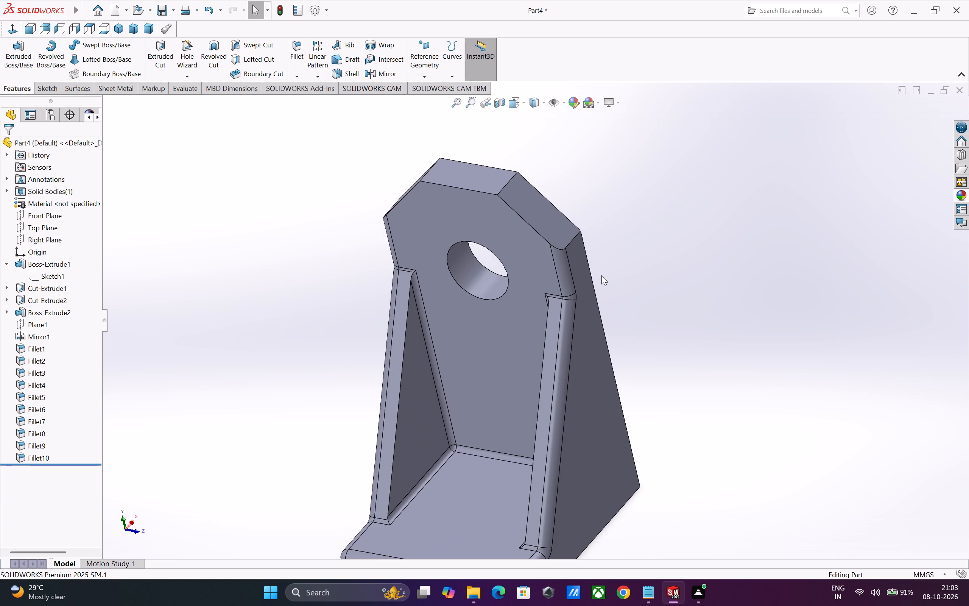
{"action": "scroll", "coordinate": [605, 273], "scroll_direction": "up", "scroll_amount": 2}
{"action": "scroll", "coordinate": [634, 291], "scroll_direction": "up", "scroll_amount": 2}
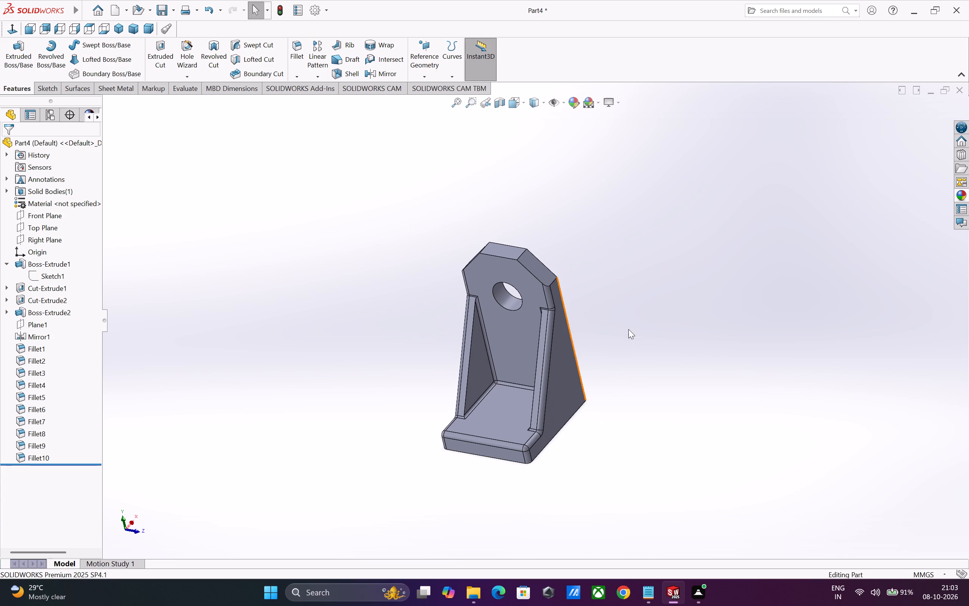
{"action": "middle_click_drag", "start_coordinate": [604, 333], "coordinate": [647, 322]}
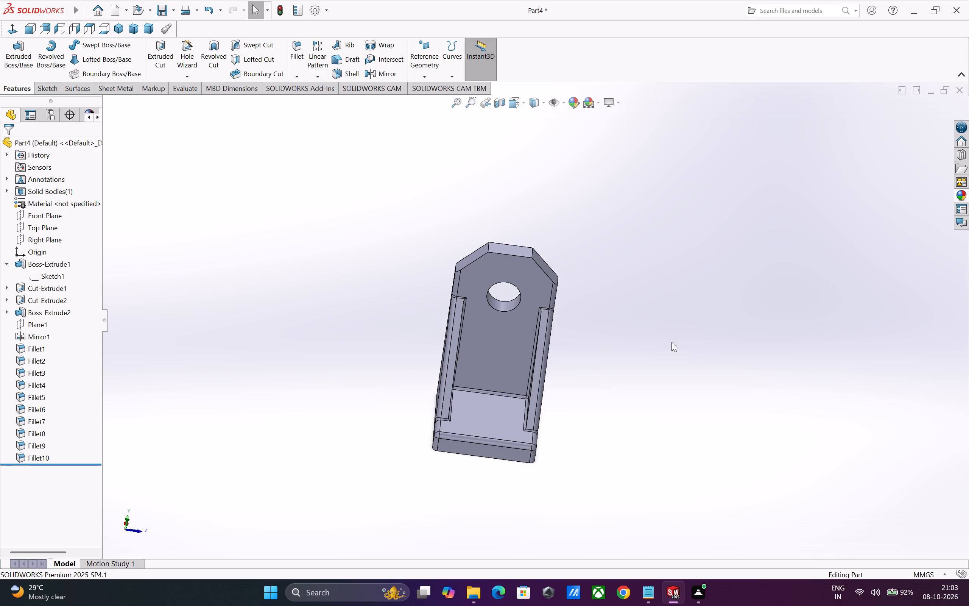
Examine the bracket from the front, above and the side, checking which edges of the upright leg are still sharp.
{"action": "scroll", "coordinate": [597, 370], "scroll_direction": "up", "scroll_amount": 1}
{"action": "middle_click_drag", "start_coordinate": [597, 369], "coordinate": [586, 364]}
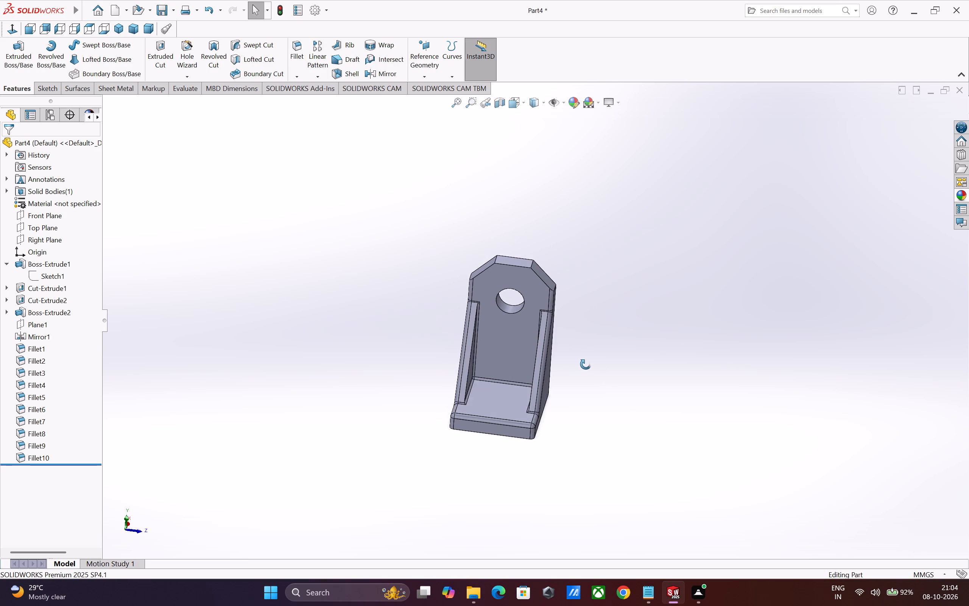
{"action": "middle_click_drag", "start_coordinate": [586, 364], "coordinate": [580, 362]}
{"action": "scroll", "coordinate": [572, 352], "scroll_direction": "down", "scroll_amount": 3}
{"action": "middle_click_drag", "start_coordinate": [620, 376], "coordinate": [612, 318]}
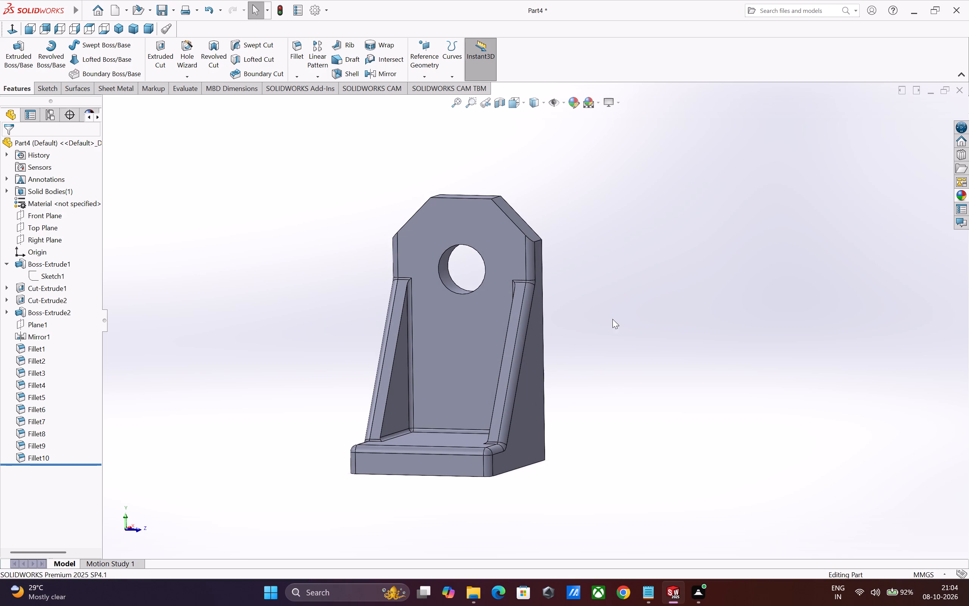
{"action": "scroll", "coordinate": [594, 323], "scroll_direction": "down", "scroll_amount": 3}
{"action": "scroll", "coordinate": [598, 347], "scroll_direction": "up", "scroll_amount": 4}
{"action": "middle_click_drag", "start_coordinate": [590, 359], "coordinate": [630, 409]}
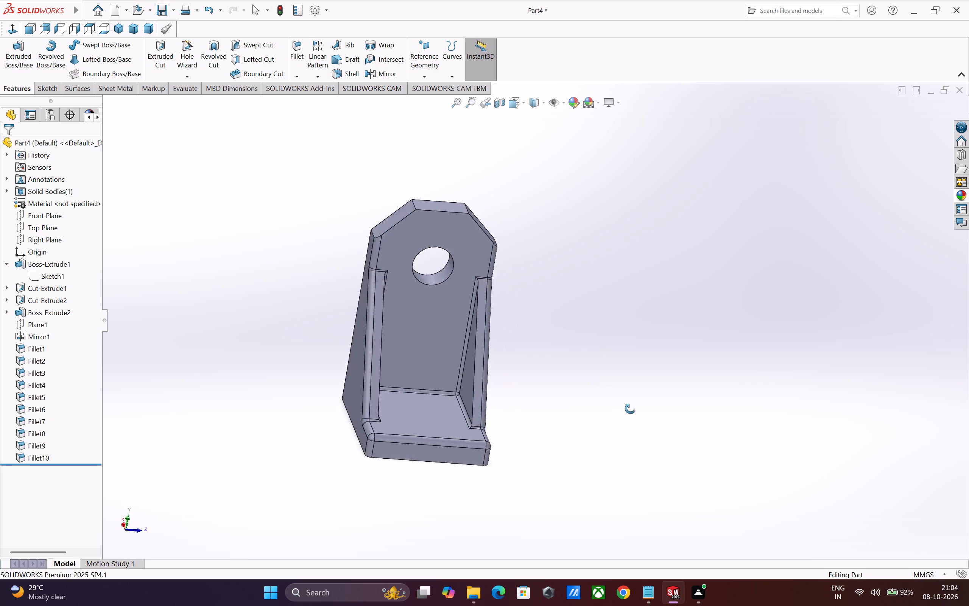
{"action": "middle_click_drag", "start_coordinate": [630, 409], "coordinate": [555, 403]}
{"action": "scroll", "coordinate": [703, 399], "scroll_direction": "up", "scroll_amount": 1}
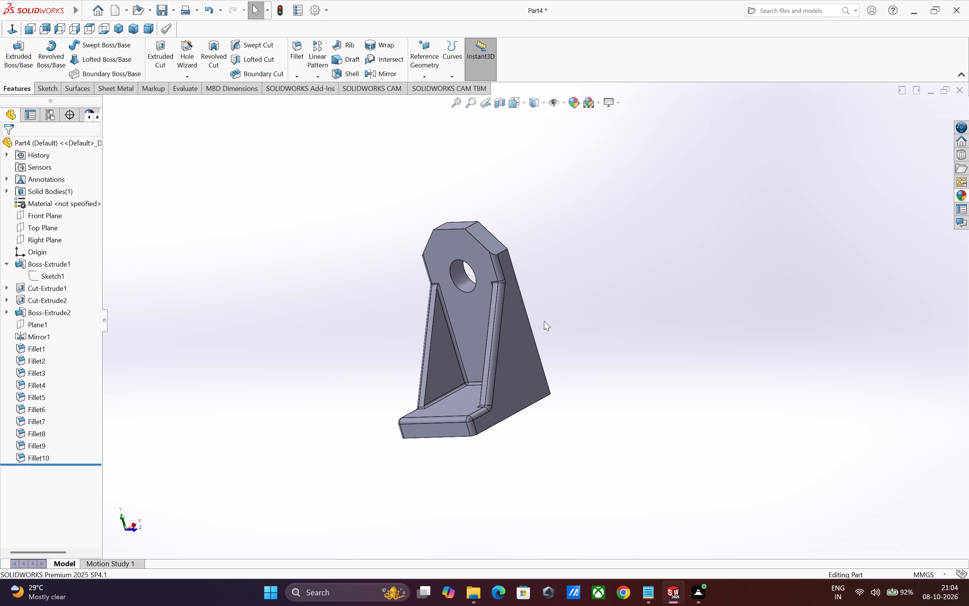
{"action": "scroll", "coordinate": [544, 320], "scroll_direction": "down", "scroll_amount": 1}
{"action": "scroll", "coordinate": [546, 321], "scroll_direction": "up", "scroll_amount": 1}
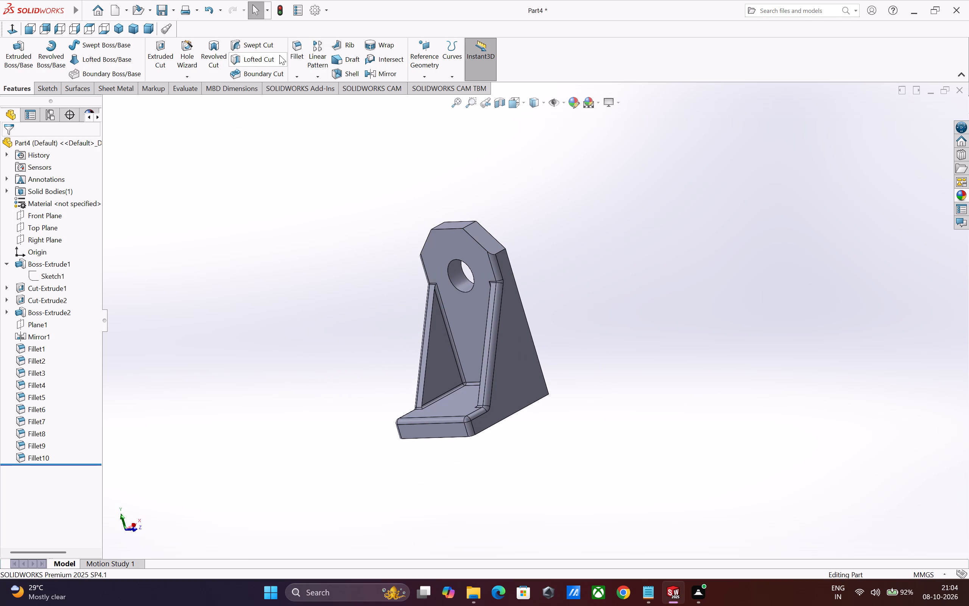
Fillet the rib-side edge of the upright leg's +Z corner chamfer with a 1 mm radius.
{"action": "left_click", "coordinate": [295, 53]}
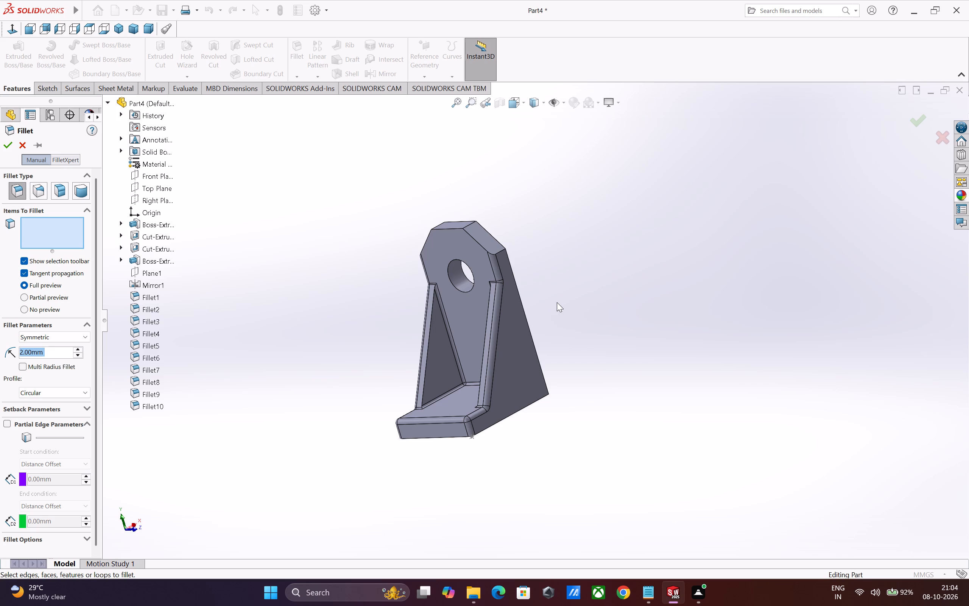
{"action": "key", "text": "1"}
{"action": "key", "text": "Return"}
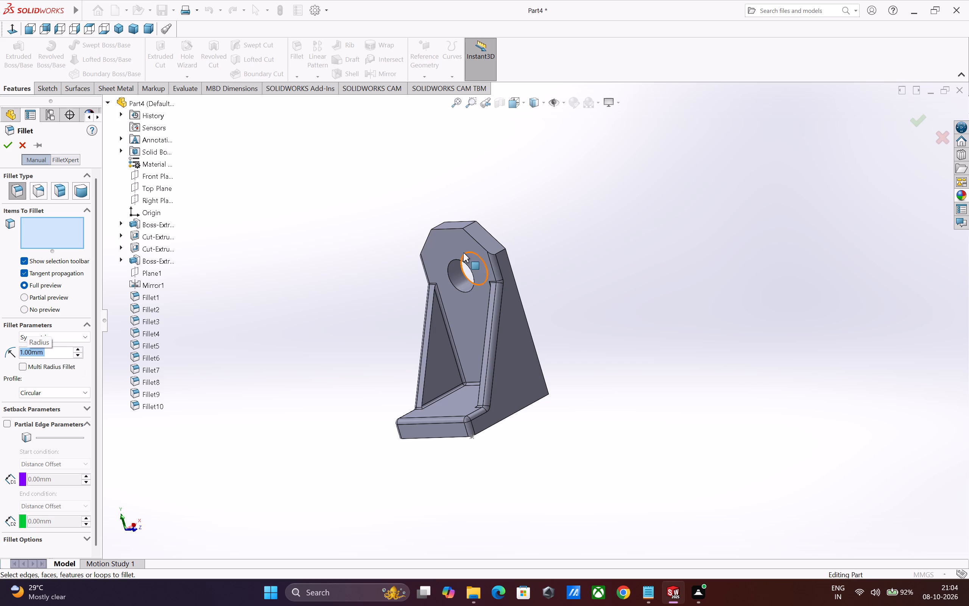
{"action": "left_click", "coordinate": [475, 242]}
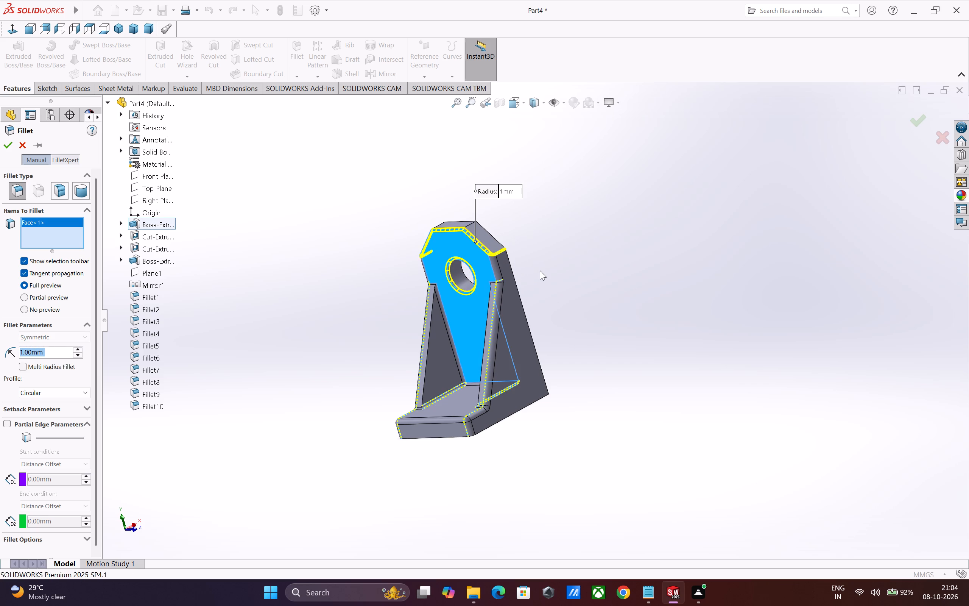
{"action": "middle_click_drag", "start_coordinate": [561, 280], "coordinate": [624, 290]}
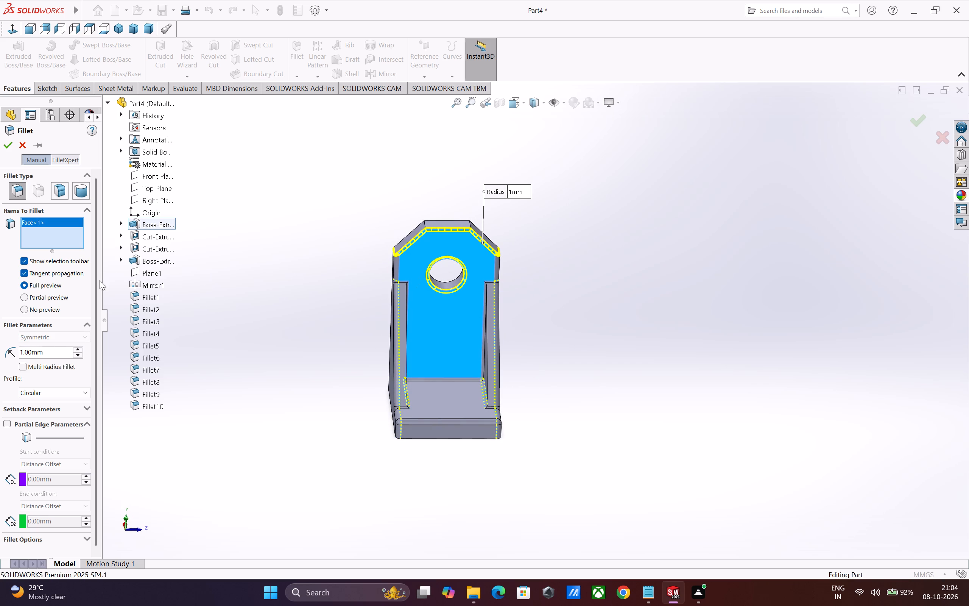
{"action": "right_click", "coordinate": [60, 232]}
{"action": "left_click", "coordinate": [76, 238]}
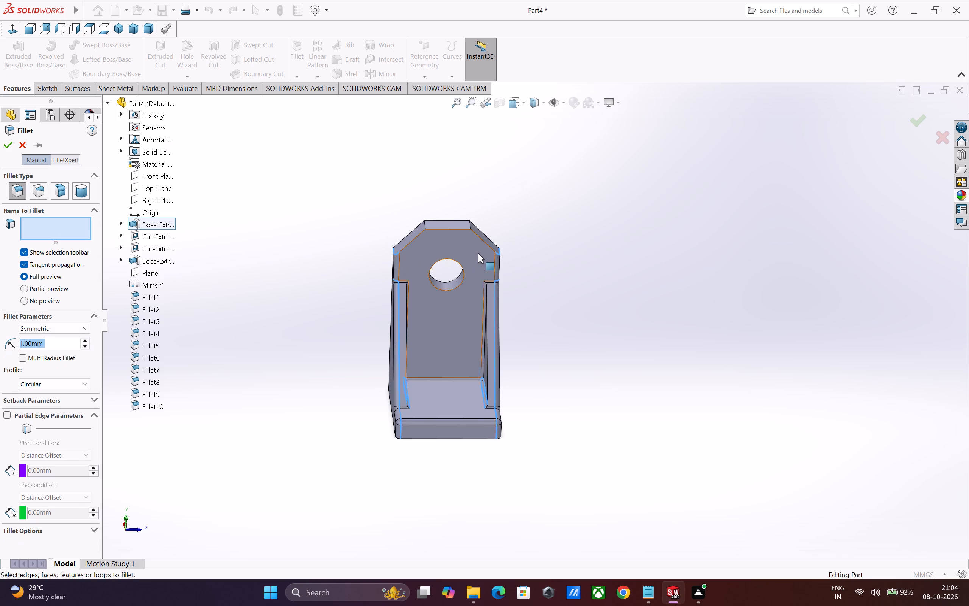
{"action": "left_click", "coordinate": [483, 242]}
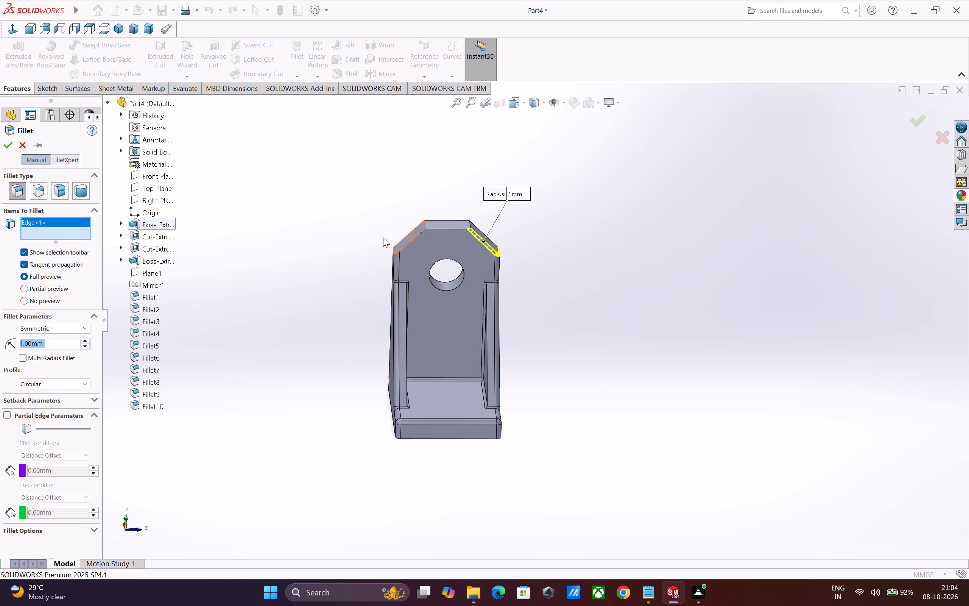
{"action": "left_click", "coordinate": [10, 148]}
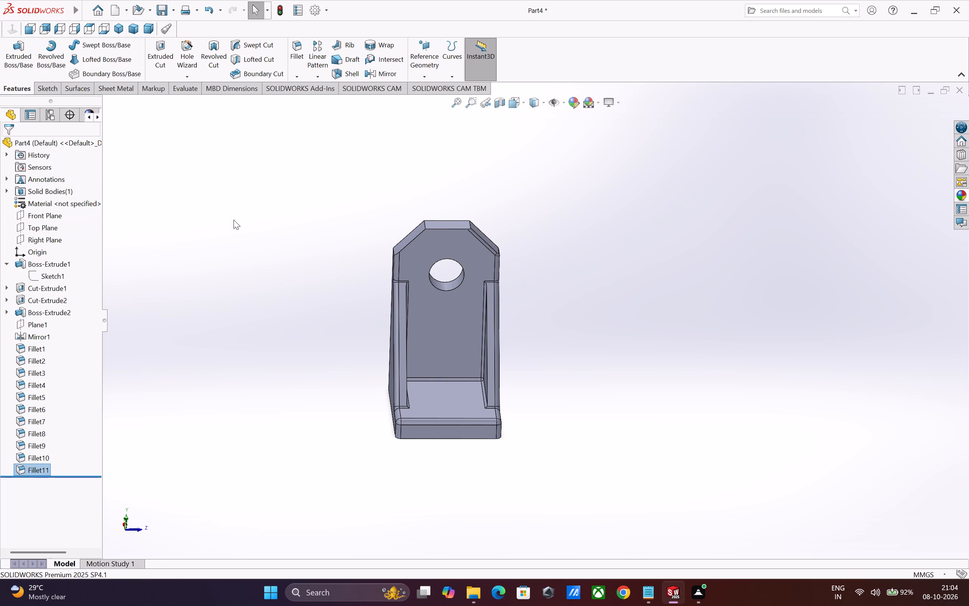
Fillet the rib-side edge of the upright leg's flat top, between the two corner chamfers, with a 1 mm radius.
{"action": "middle_click_drag", "start_coordinate": [608, 356], "coordinate": [559, 376]}
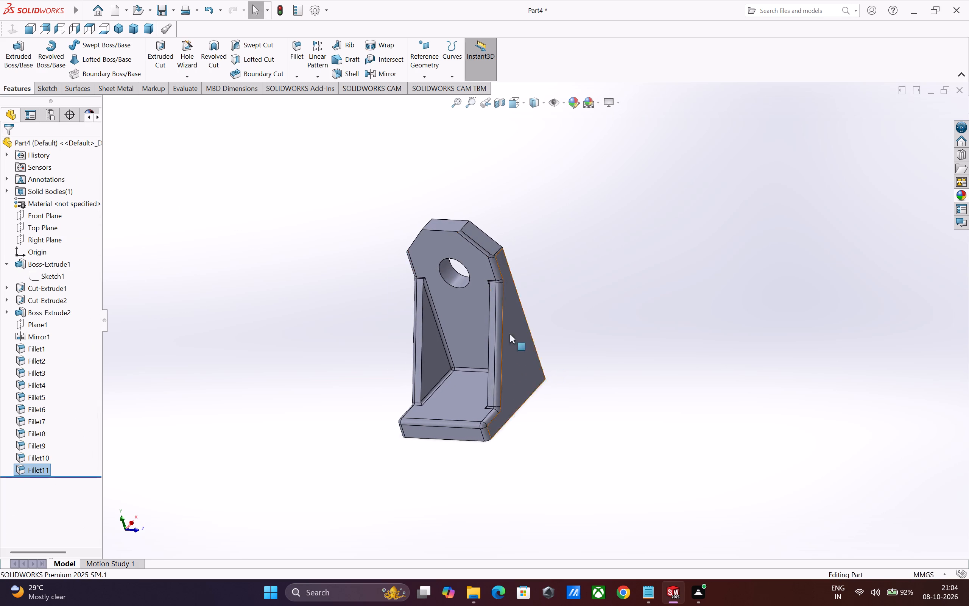
{"action": "scroll", "coordinate": [484, 267], "scroll_direction": "down", "scroll_amount": 3}
{"action": "middle_click_drag", "start_coordinate": [620, 283], "coordinate": [631, 275]}
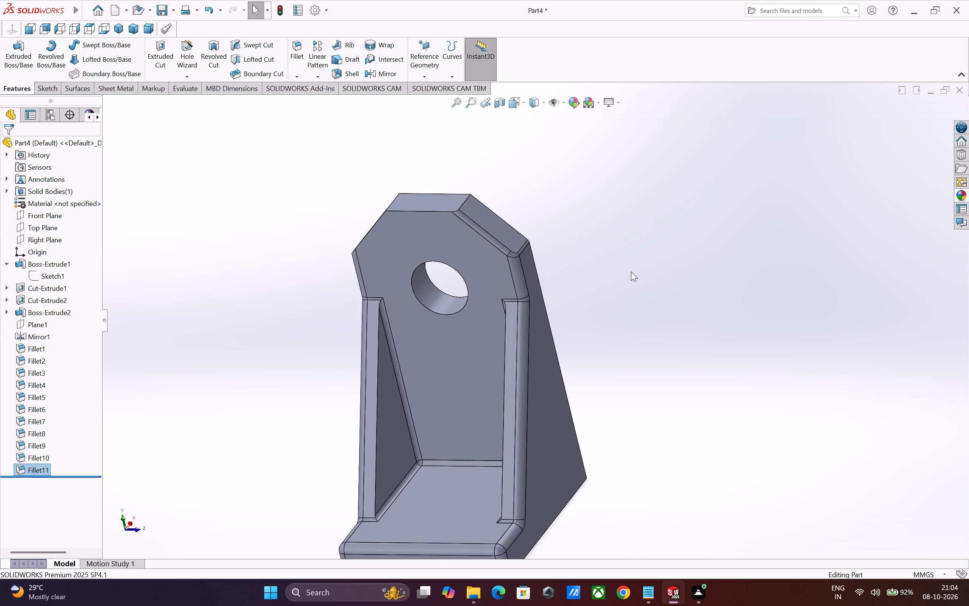
{"action": "middle_click_drag", "start_coordinate": [630, 322], "coordinate": [661, 301]}
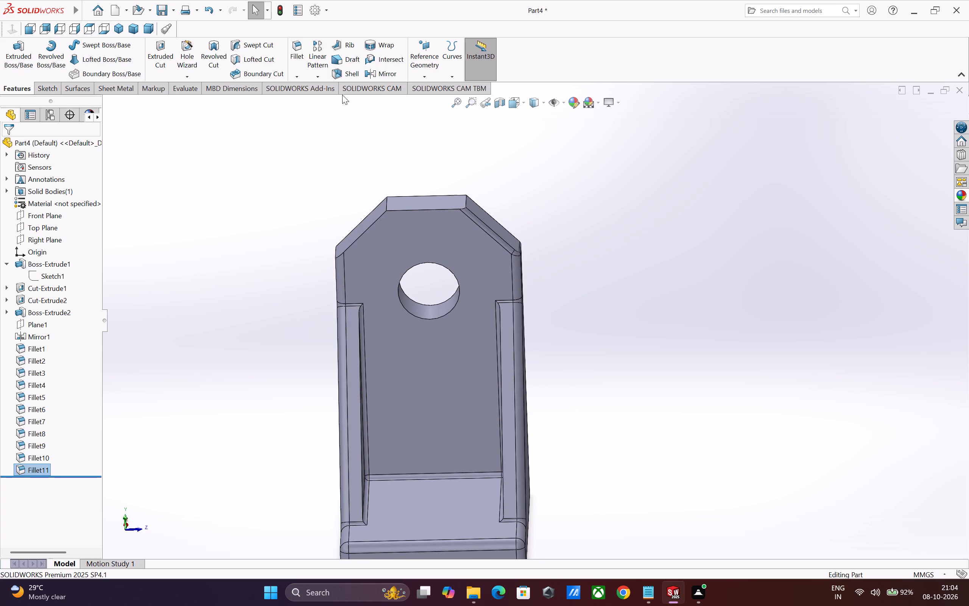
{"action": "left_click", "coordinate": [301, 59]}
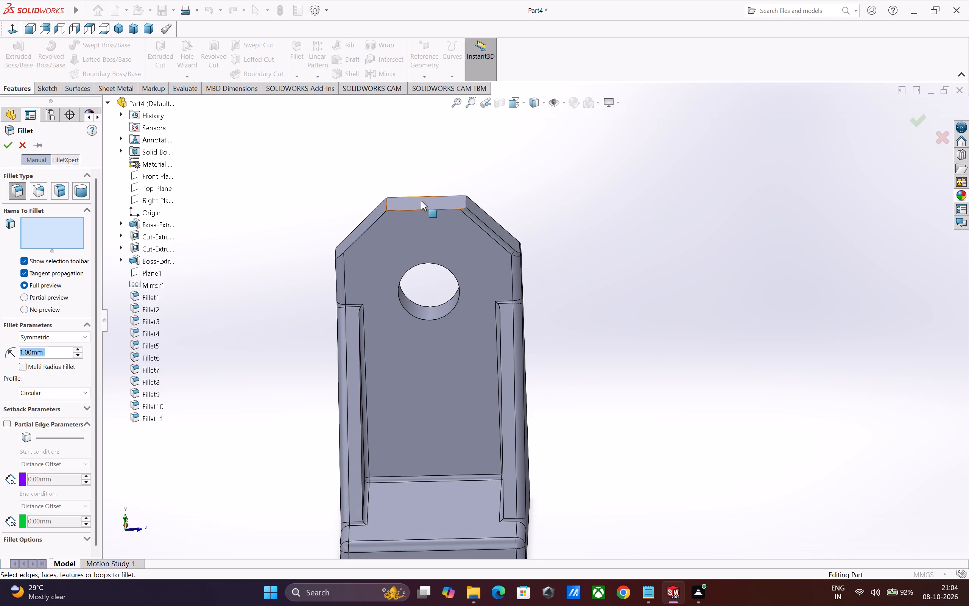
{"action": "left_click", "coordinate": [422, 209]}
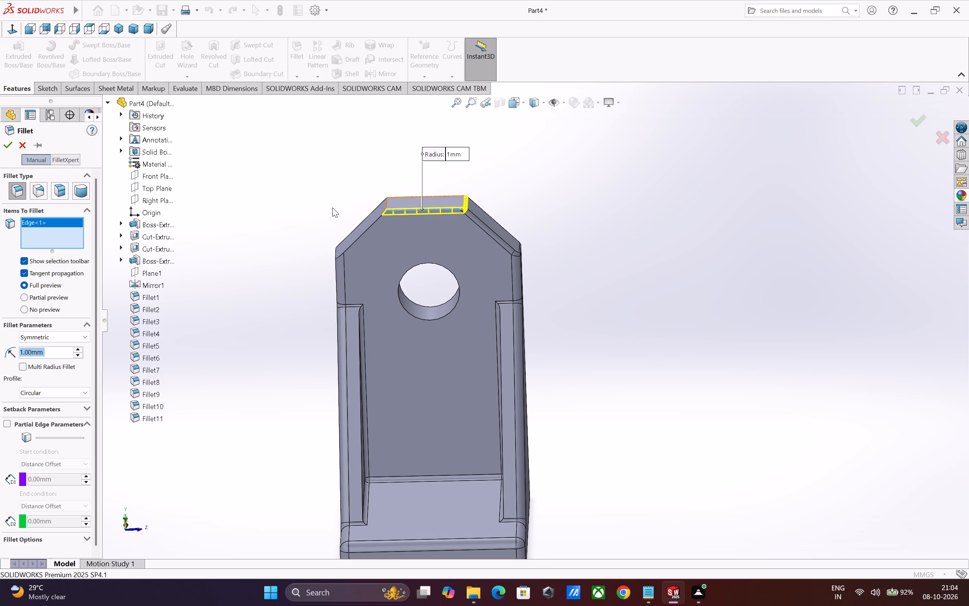
{"action": "right_click", "coordinate": [47, 238]}
{"action": "left_click", "coordinate": [78, 244]}
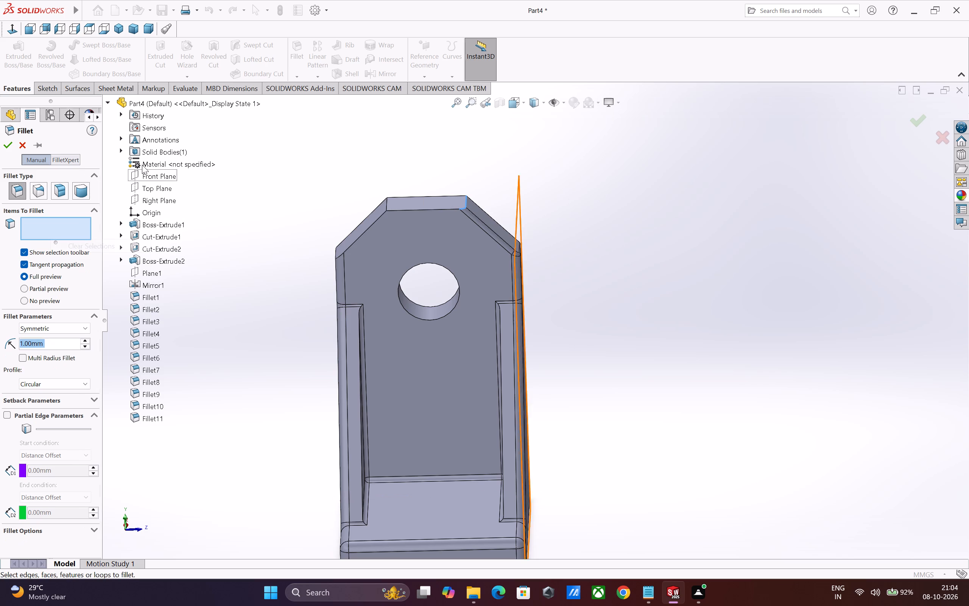
{"action": "left_click", "coordinate": [419, 210]}
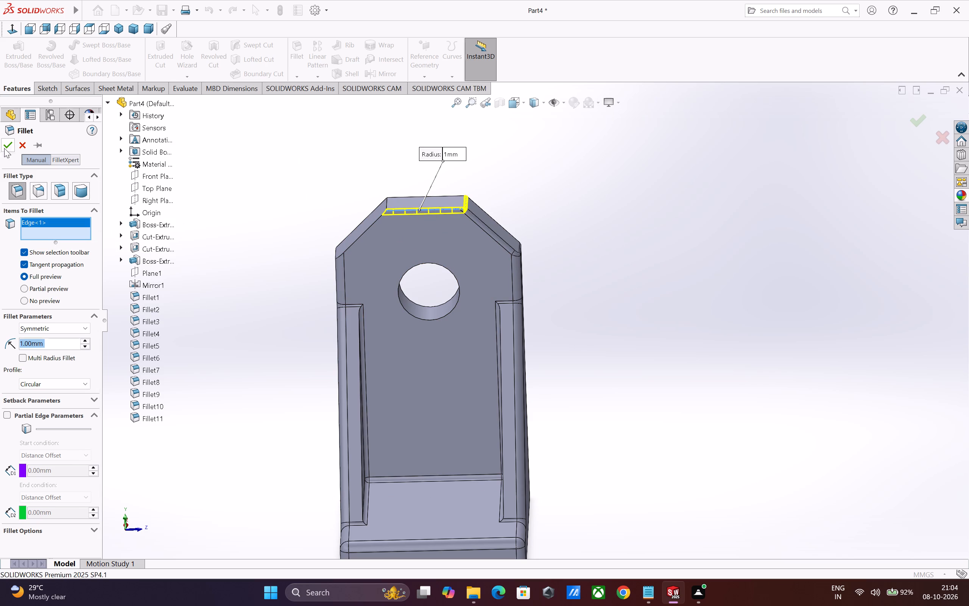
{"action": "left_click", "coordinate": [6, 147]}
Fillet the rib-side edge of the opposite (-Z) corner chamfer on the upright leg with a 1 mm radius.
{"action": "left_click", "coordinate": [298, 59]}
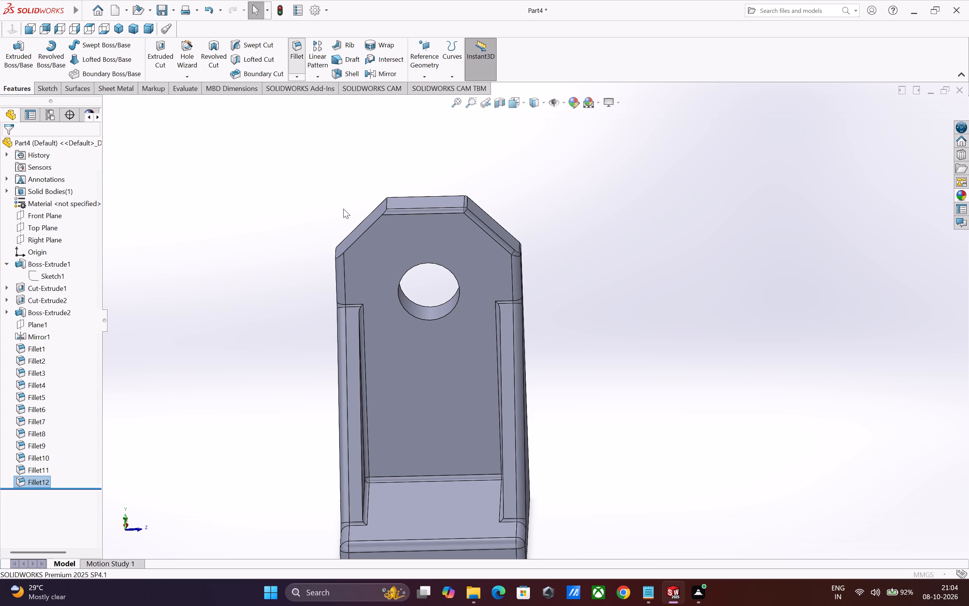
{"action": "left_click", "coordinate": [363, 233]}
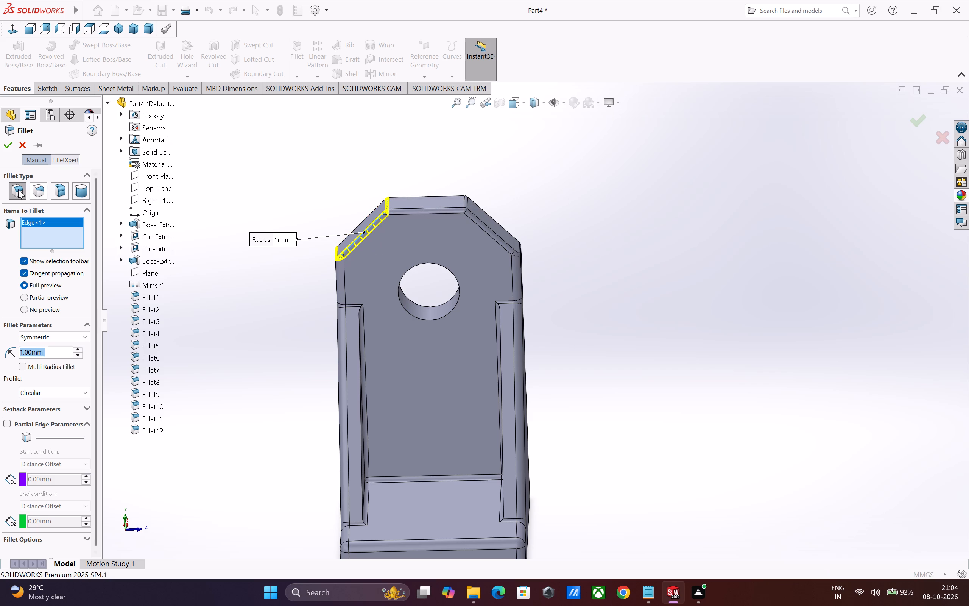
{"action": "left_click", "coordinate": [8, 146]}
Examine the bracket from several angles, checking the rounded top and chamfer edges and the hole in the upright leg.
{"action": "middle_click_drag", "start_coordinate": [654, 295], "coordinate": [612, 316]}
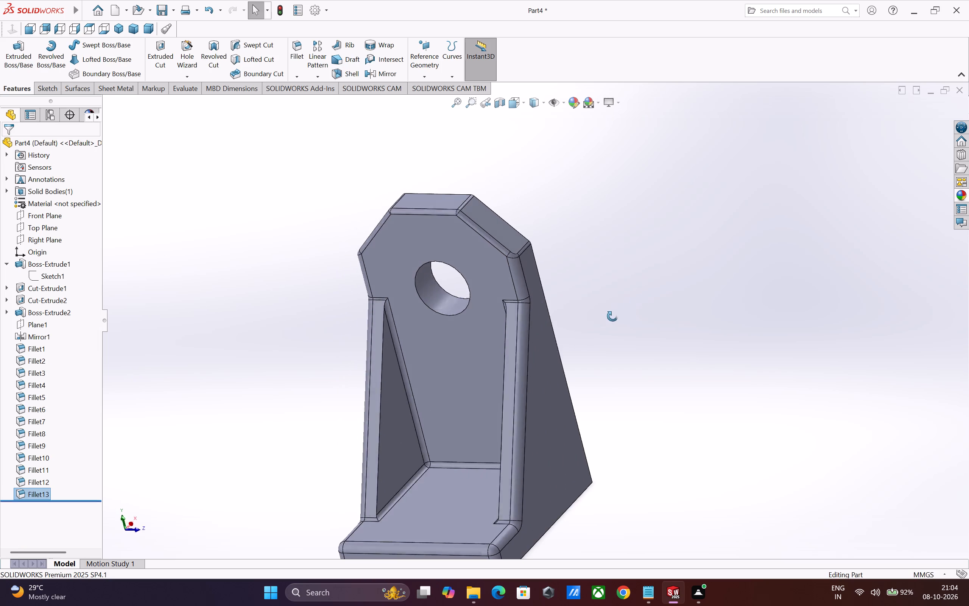
{"action": "middle_click_drag", "start_coordinate": [612, 316], "coordinate": [632, 400]}
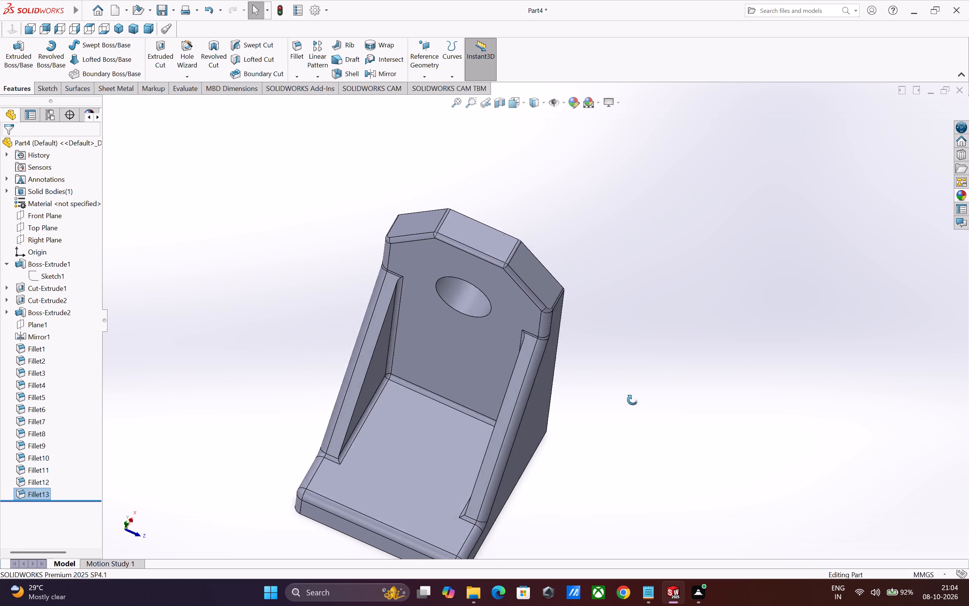
{"action": "middle_click_drag", "start_coordinate": [632, 400], "coordinate": [624, 383]}
{"action": "scroll", "coordinate": [597, 405], "scroll_direction": "up", "scroll_amount": 2}
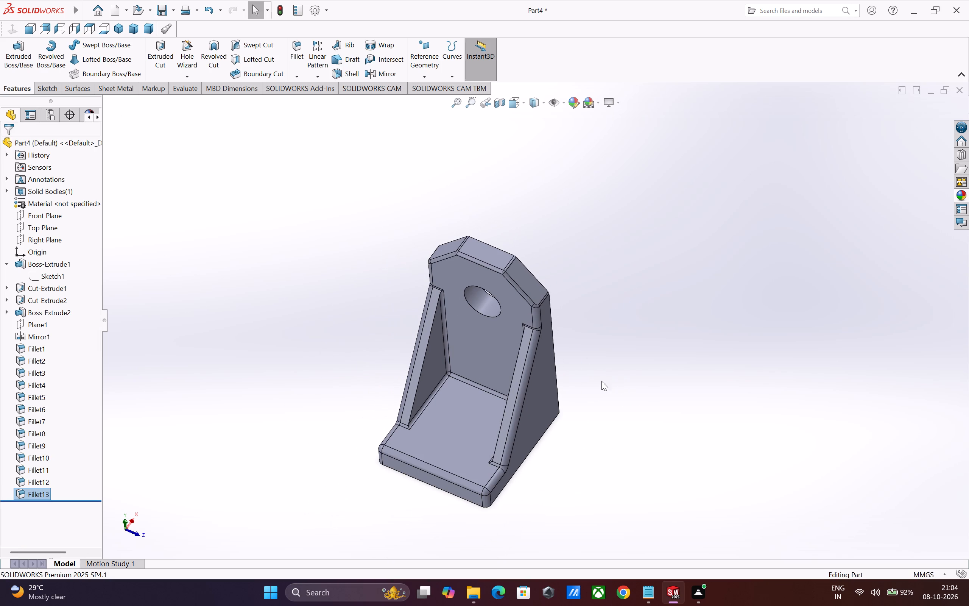
{"action": "scroll", "coordinate": [583, 481], "scroll_direction": "up", "scroll_amount": 2}
{"action": "scroll", "coordinate": [560, 463], "scroll_direction": "down", "scroll_amount": 1}
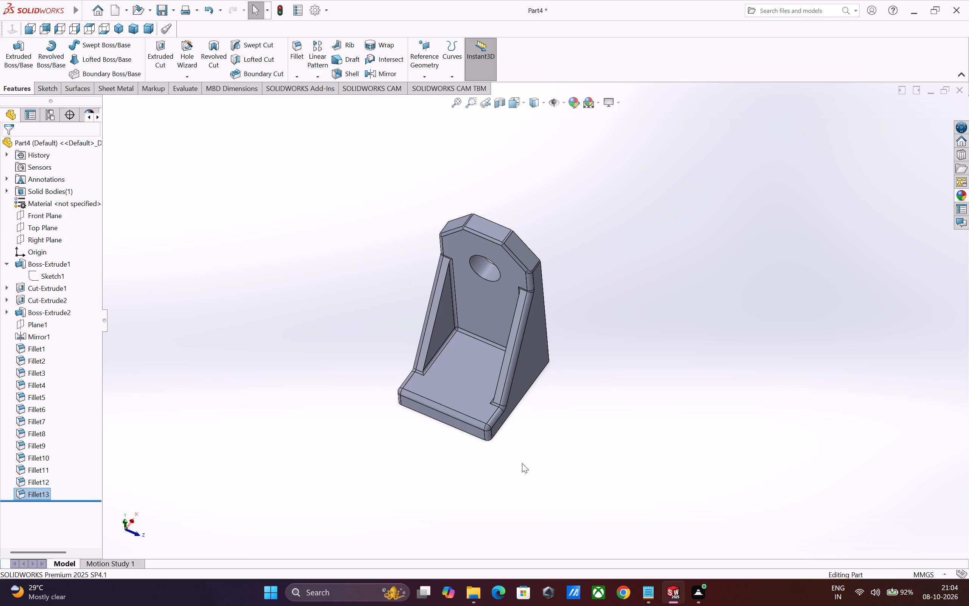
{"action": "scroll", "coordinate": [522, 463], "scroll_direction": "down", "scroll_amount": 1}
{"action": "middle_click_drag", "start_coordinate": [528, 436], "coordinate": [548, 408]}
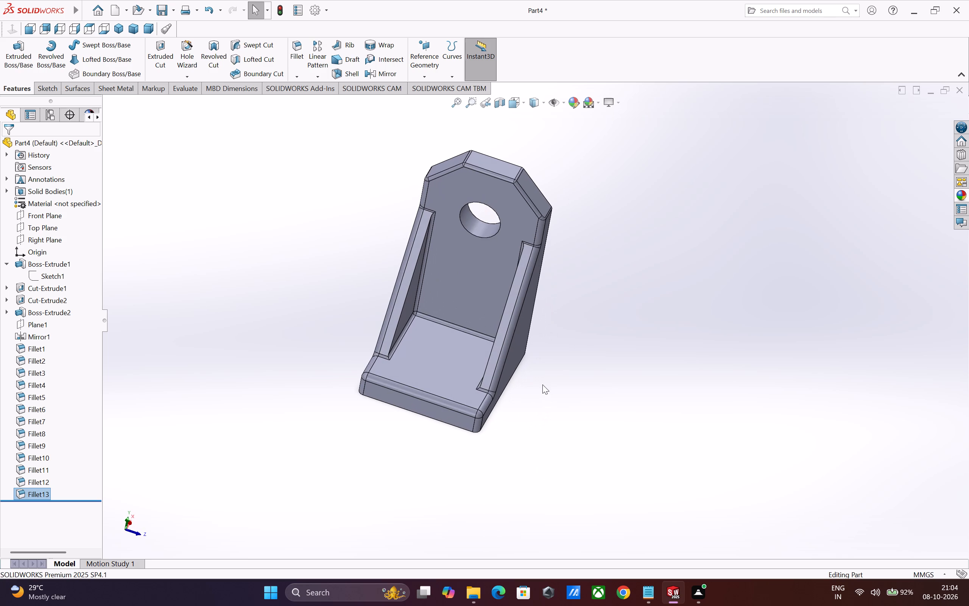
{"action": "middle_click_drag", "start_coordinate": [586, 387], "coordinate": [614, 380]}
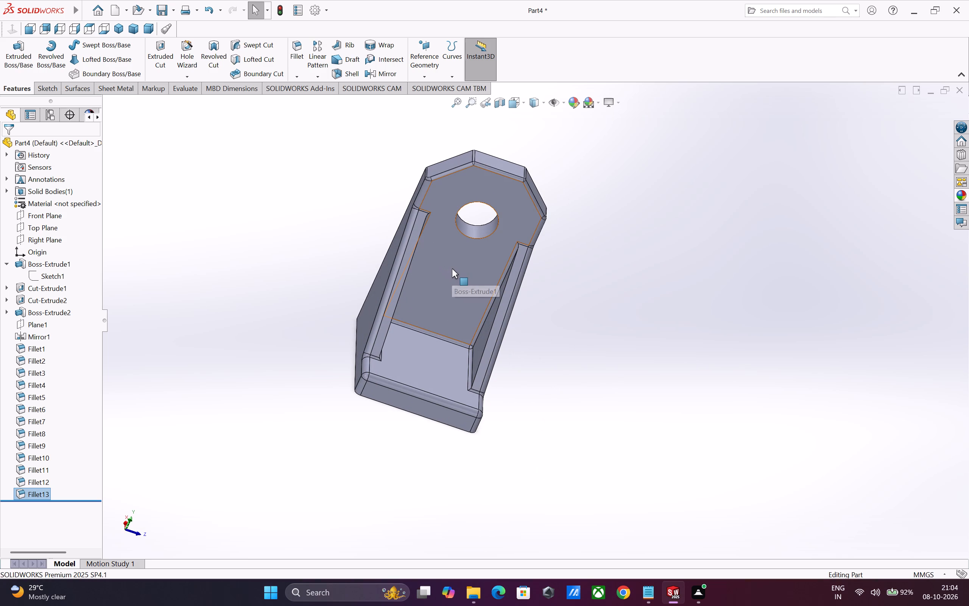
{"action": "scroll", "coordinate": [489, 269], "scroll_direction": "down", "scroll_amount": 1}
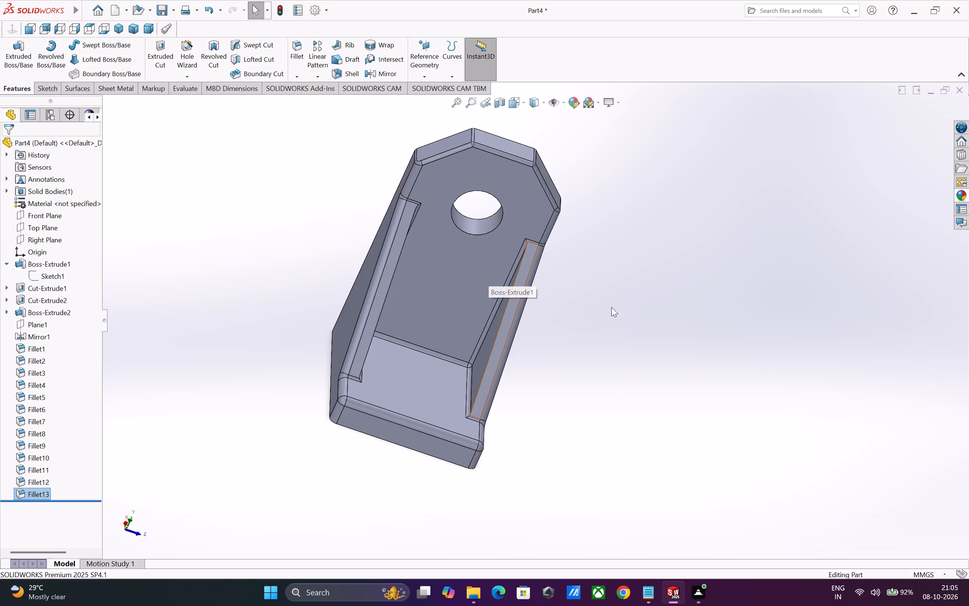
Fillet the circular edge of the through hole on the upright leg's rib-side face with a 1 mm radius.
{"action": "left_click", "coordinate": [298, 56]}
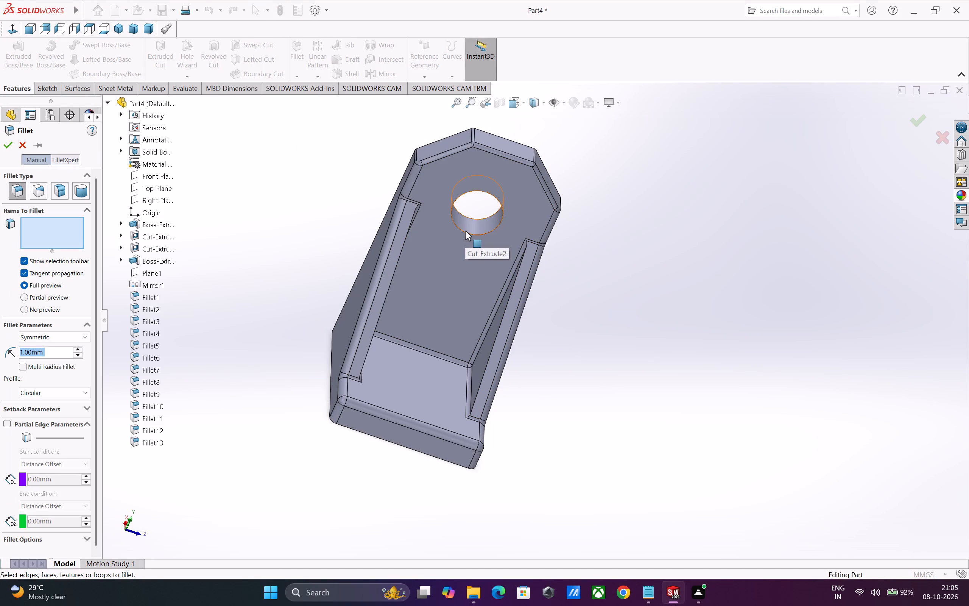
{"action": "left_click", "coordinate": [465, 232]}
{"action": "middle_click_drag", "start_coordinate": [612, 379], "coordinate": [612, 378]}
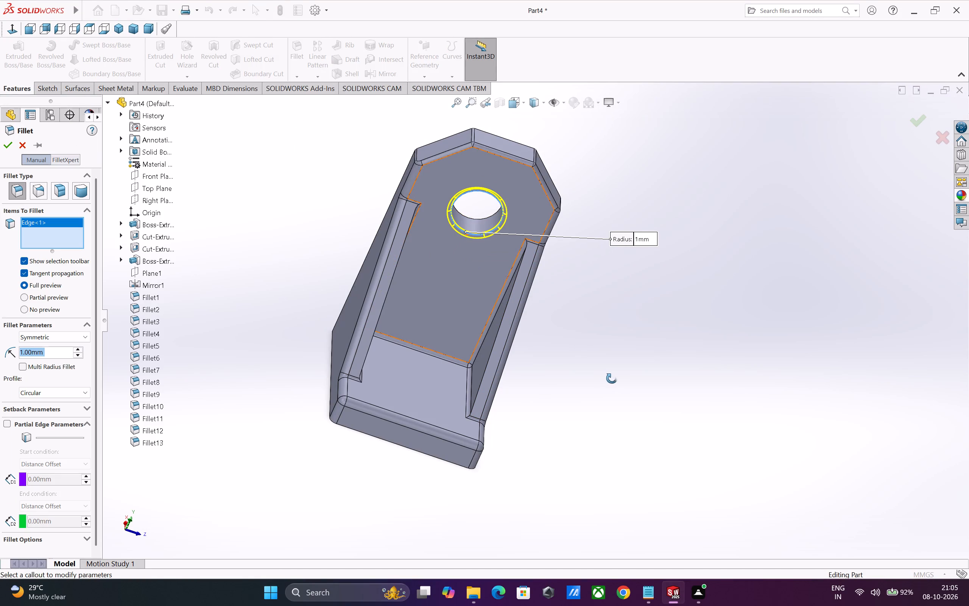
{"action": "middle_click_drag", "start_coordinate": [612, 378], "coordinate": [599, 358]}
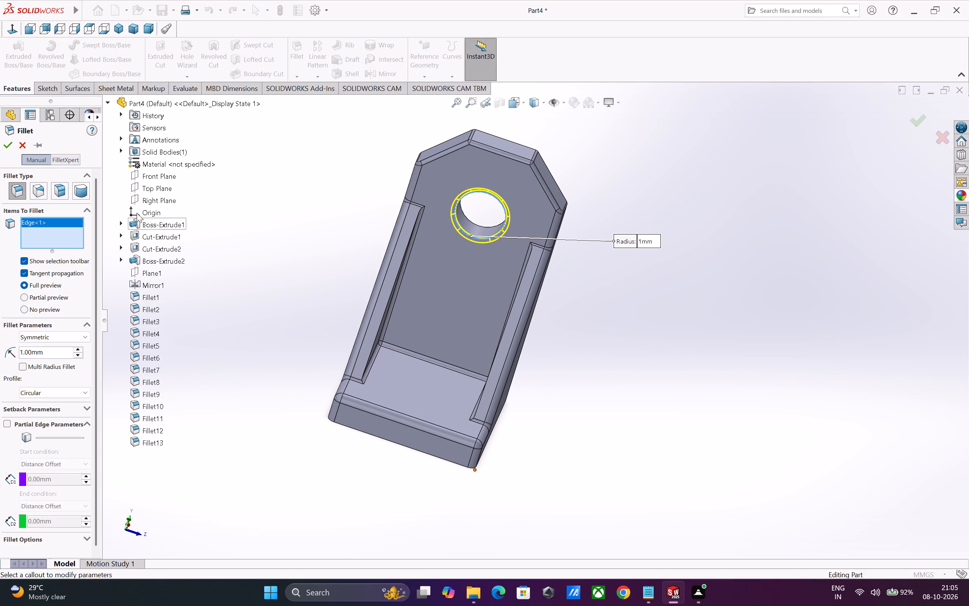
{"action": "left_click", "coordinate": [8, 149]}
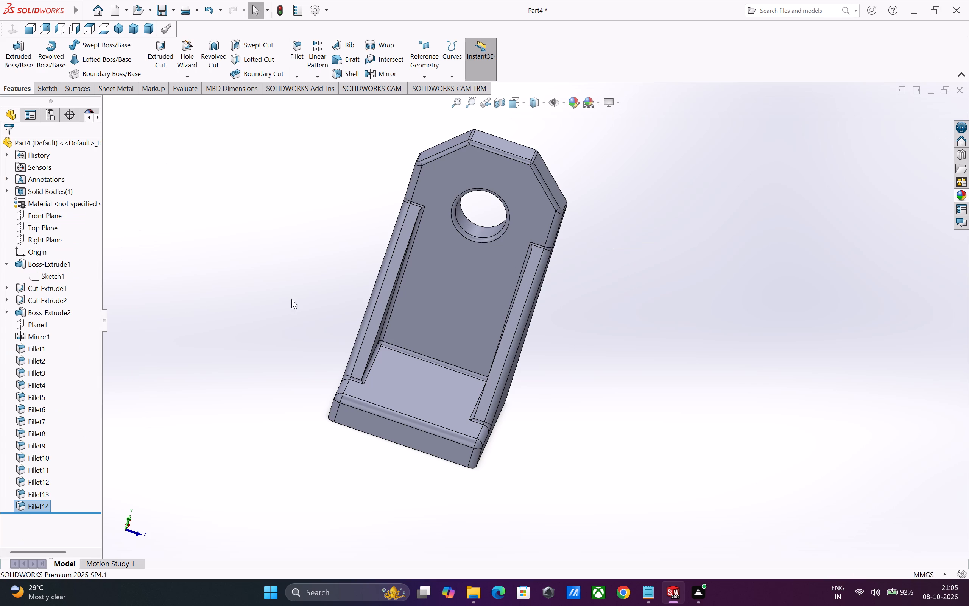
Fillet the circular edge of the through hole on the upright leg's back face with a 1 mm radius.
{"action": "left_click", "coordinate": [628, 374]}
{"action": "middle_click_drag", "start_coordinate": [624, 370], "coordinate": [437, 432]}
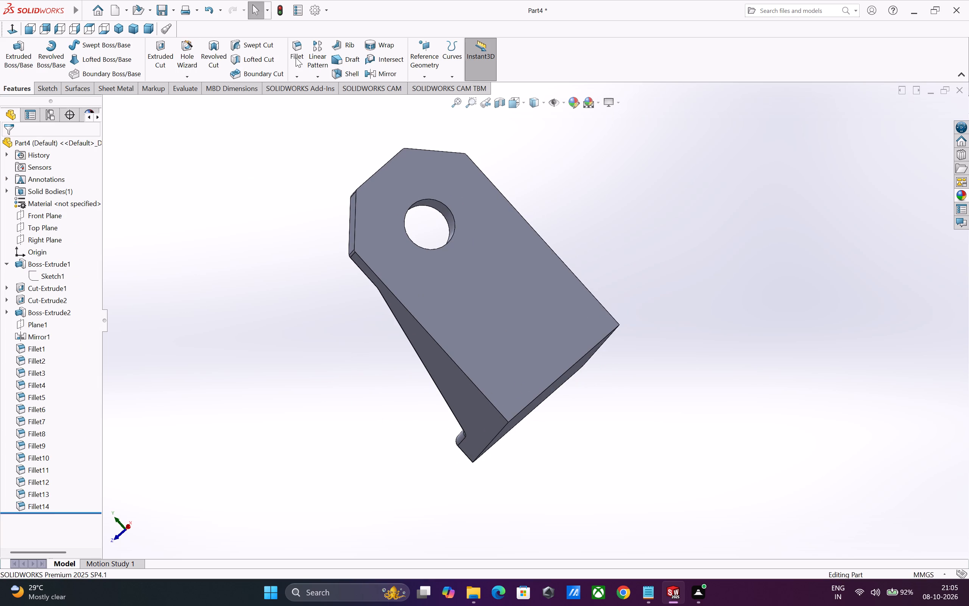
{"action": "left_click", "coordinate": [296, 58]}
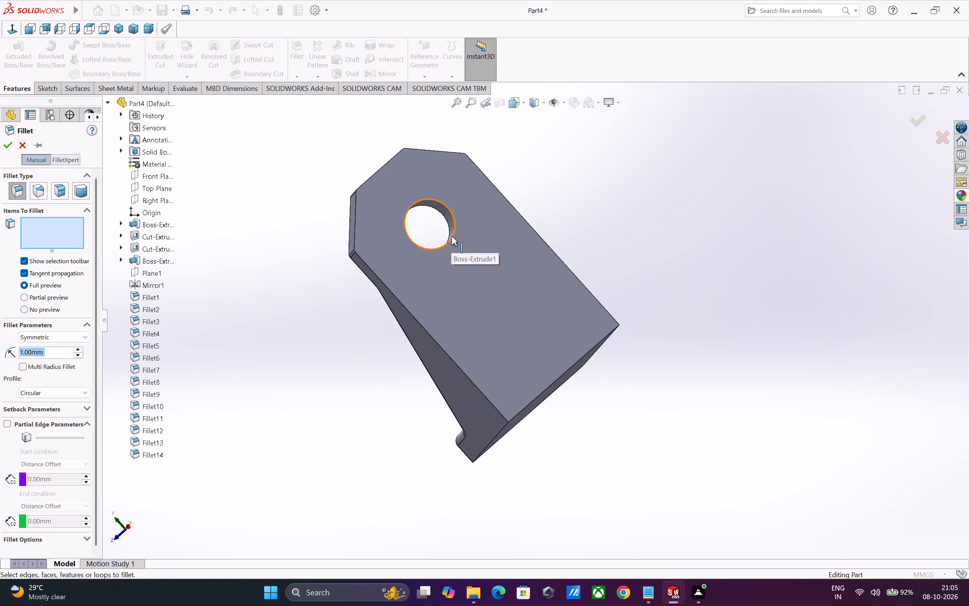
{"action": "left_click", "coordinate": [452, 236]}
{"action": "left_click", "coordinate": [14, 142]}
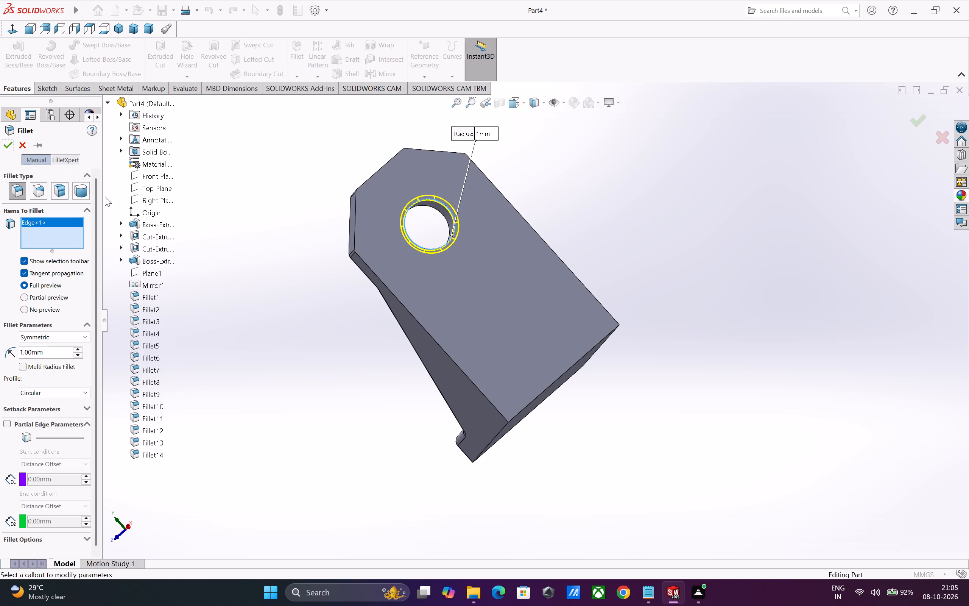
Apply the 1 mm fillet to the through hole's circular edge on the upright leg's back face.
{"action": "left_click", "coordinate": [6, 147]}
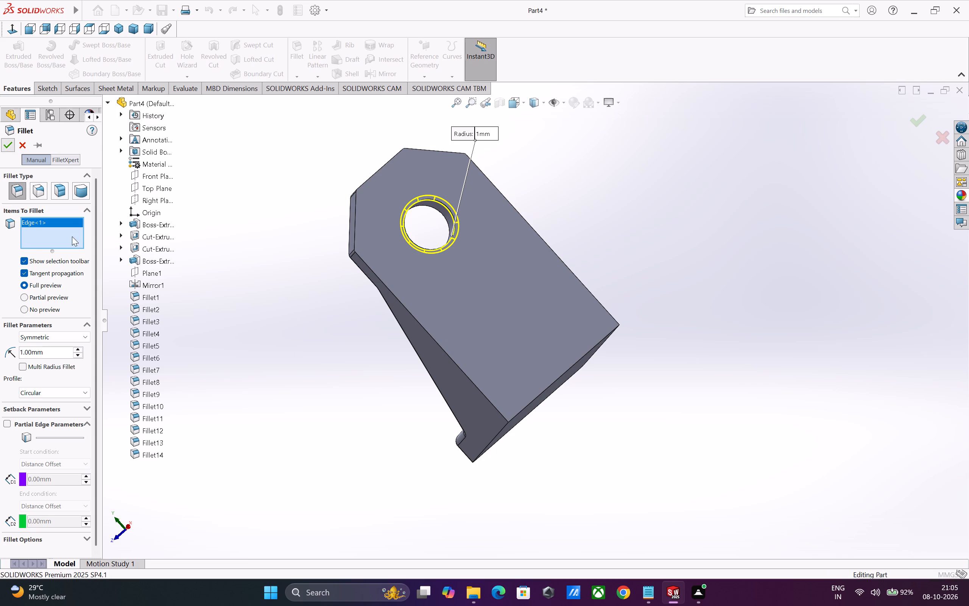
{"action": "left_click", "coordinate": [256, 380]}
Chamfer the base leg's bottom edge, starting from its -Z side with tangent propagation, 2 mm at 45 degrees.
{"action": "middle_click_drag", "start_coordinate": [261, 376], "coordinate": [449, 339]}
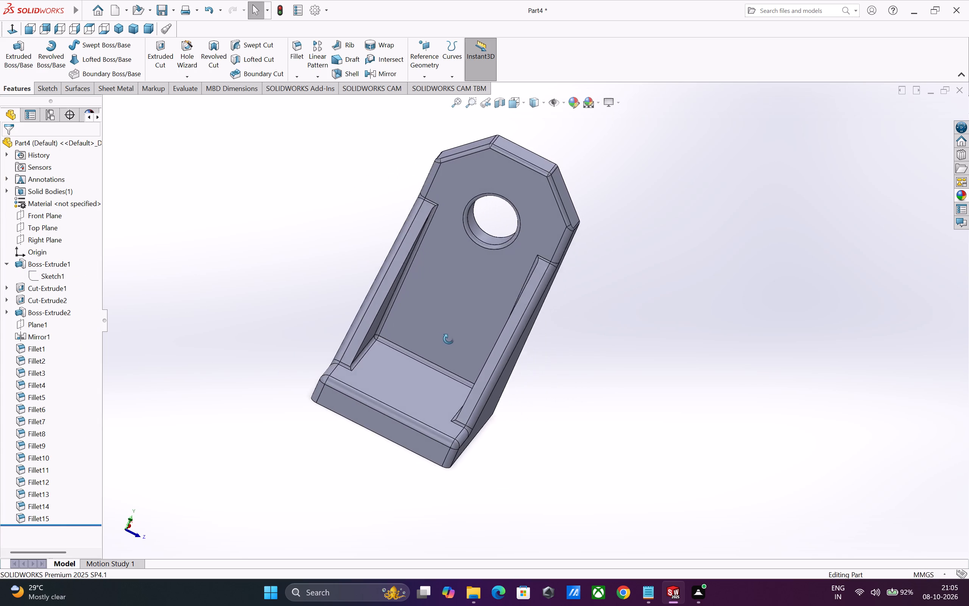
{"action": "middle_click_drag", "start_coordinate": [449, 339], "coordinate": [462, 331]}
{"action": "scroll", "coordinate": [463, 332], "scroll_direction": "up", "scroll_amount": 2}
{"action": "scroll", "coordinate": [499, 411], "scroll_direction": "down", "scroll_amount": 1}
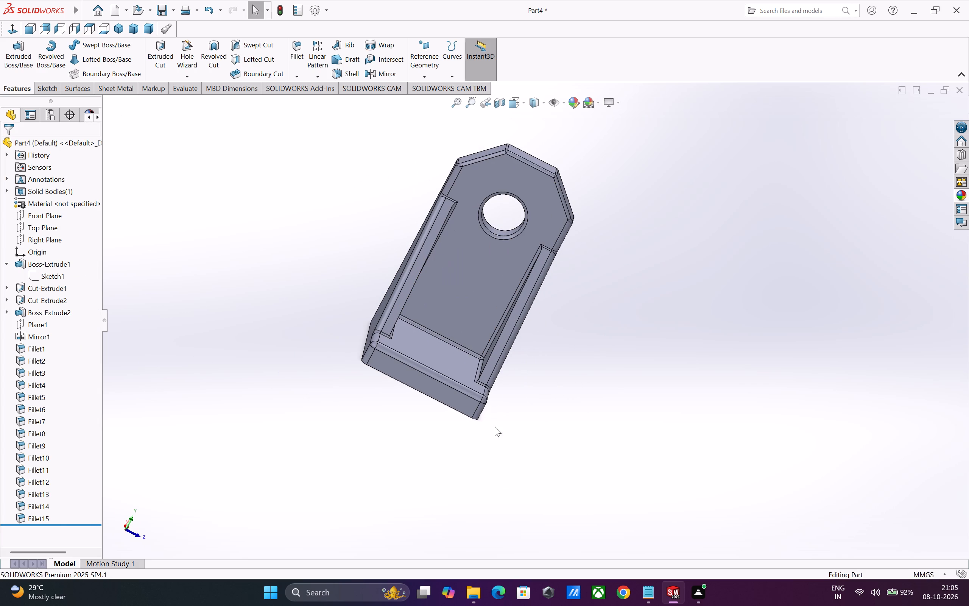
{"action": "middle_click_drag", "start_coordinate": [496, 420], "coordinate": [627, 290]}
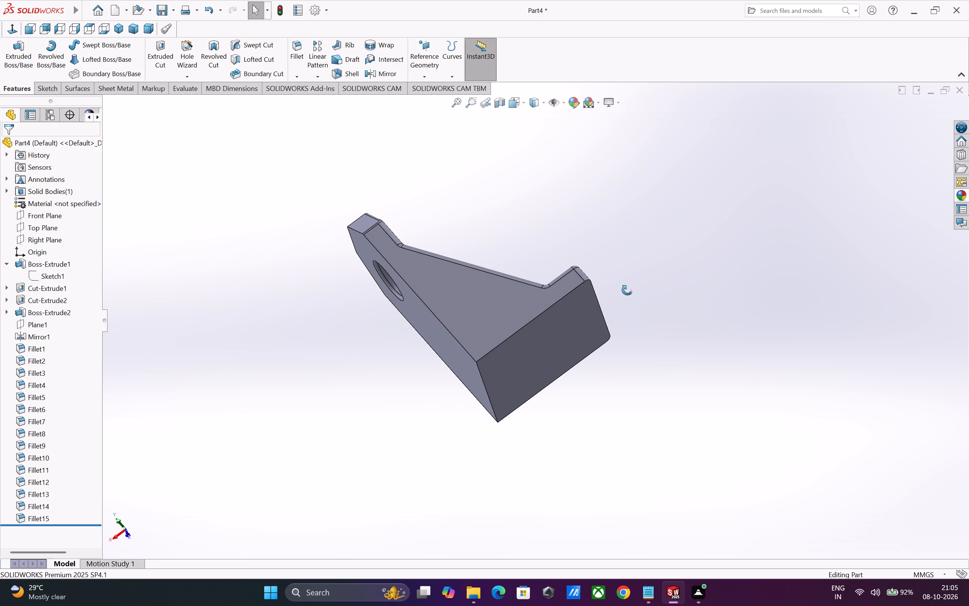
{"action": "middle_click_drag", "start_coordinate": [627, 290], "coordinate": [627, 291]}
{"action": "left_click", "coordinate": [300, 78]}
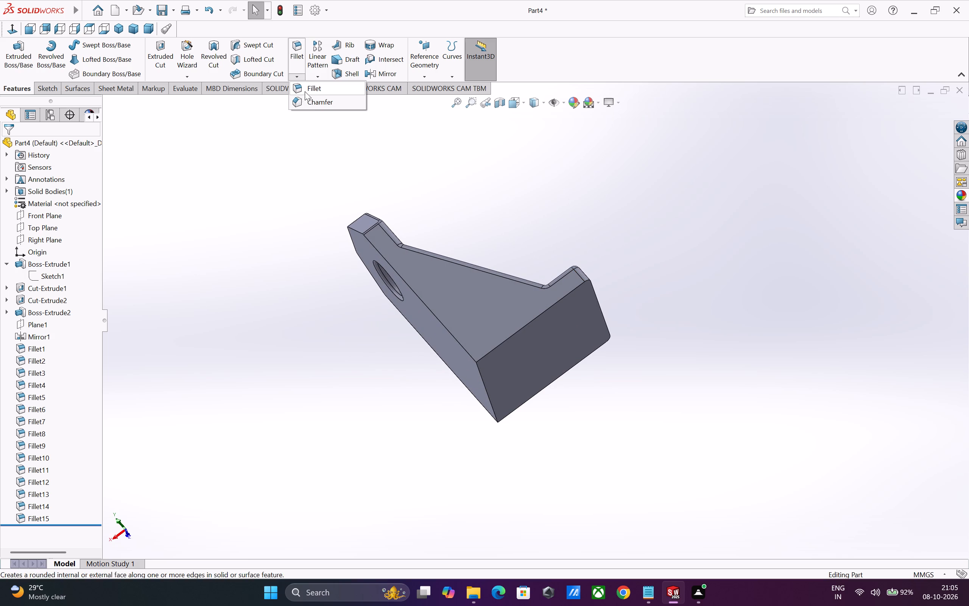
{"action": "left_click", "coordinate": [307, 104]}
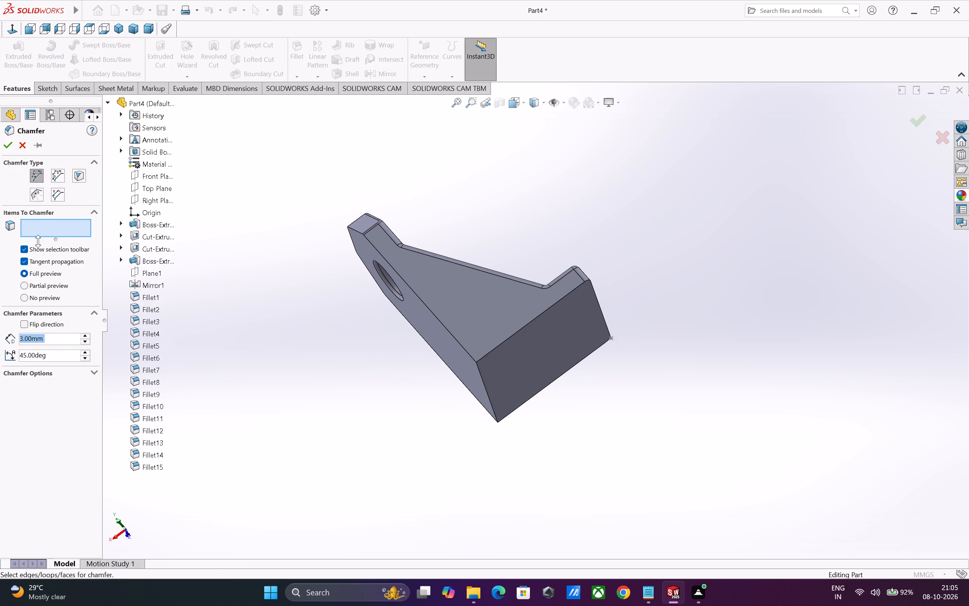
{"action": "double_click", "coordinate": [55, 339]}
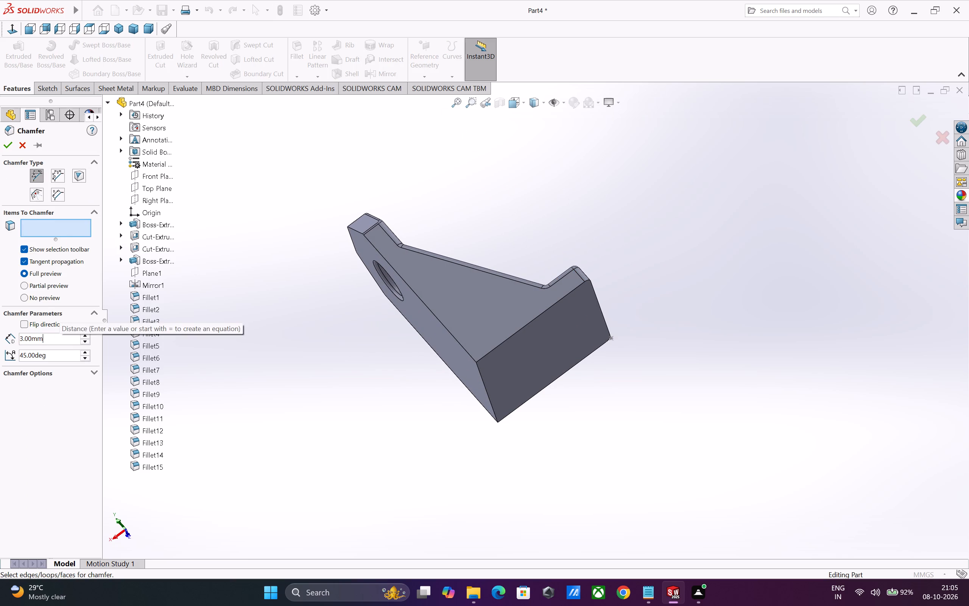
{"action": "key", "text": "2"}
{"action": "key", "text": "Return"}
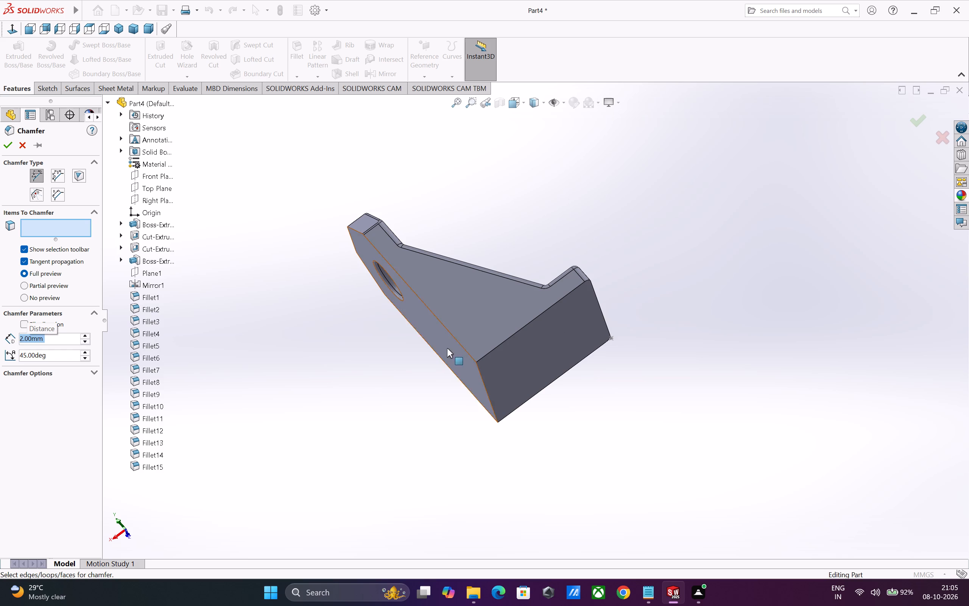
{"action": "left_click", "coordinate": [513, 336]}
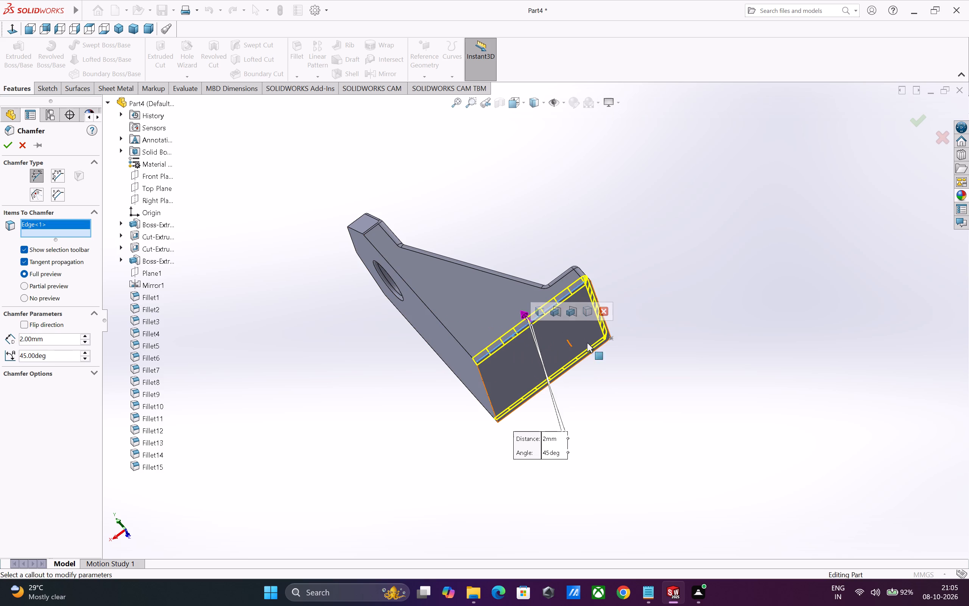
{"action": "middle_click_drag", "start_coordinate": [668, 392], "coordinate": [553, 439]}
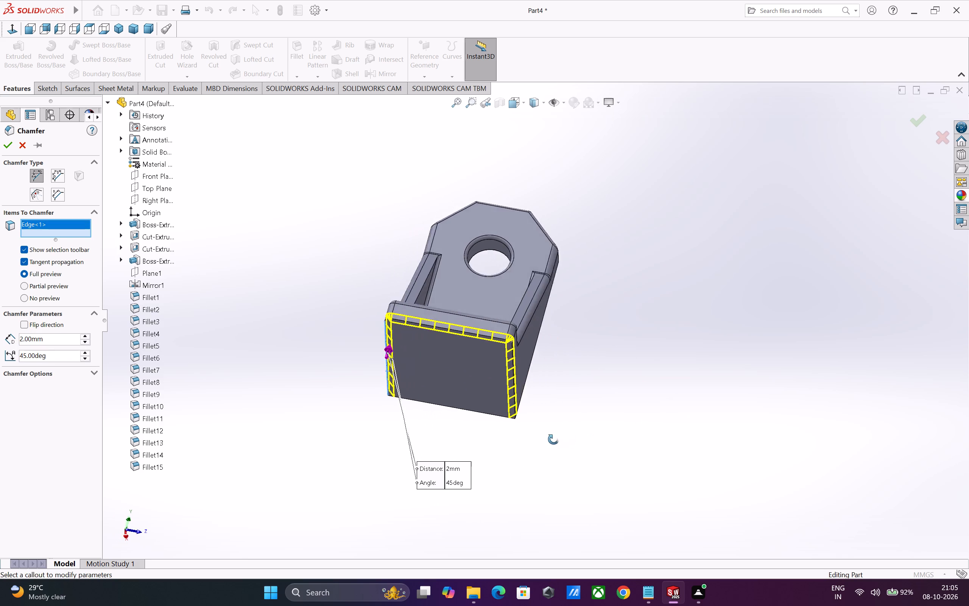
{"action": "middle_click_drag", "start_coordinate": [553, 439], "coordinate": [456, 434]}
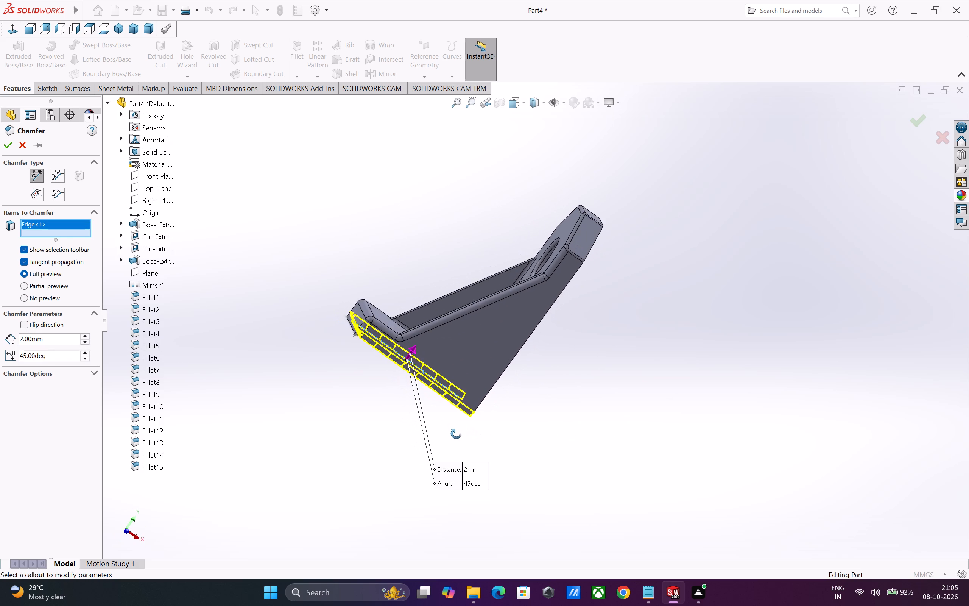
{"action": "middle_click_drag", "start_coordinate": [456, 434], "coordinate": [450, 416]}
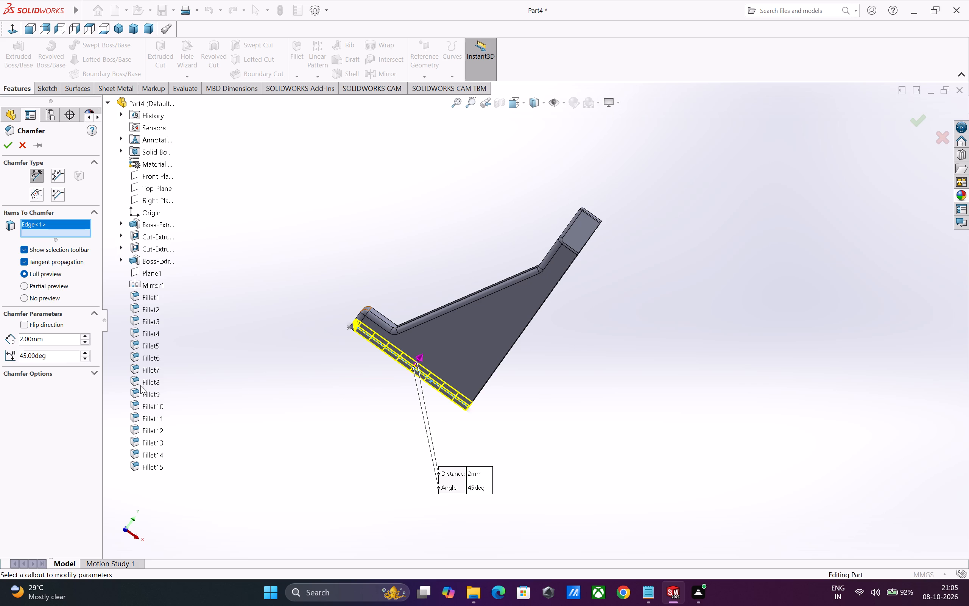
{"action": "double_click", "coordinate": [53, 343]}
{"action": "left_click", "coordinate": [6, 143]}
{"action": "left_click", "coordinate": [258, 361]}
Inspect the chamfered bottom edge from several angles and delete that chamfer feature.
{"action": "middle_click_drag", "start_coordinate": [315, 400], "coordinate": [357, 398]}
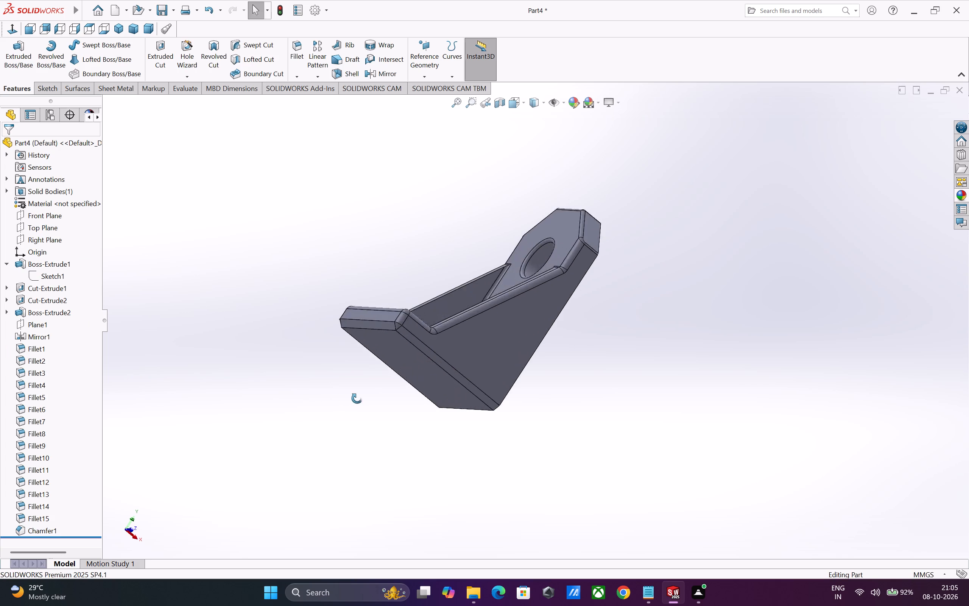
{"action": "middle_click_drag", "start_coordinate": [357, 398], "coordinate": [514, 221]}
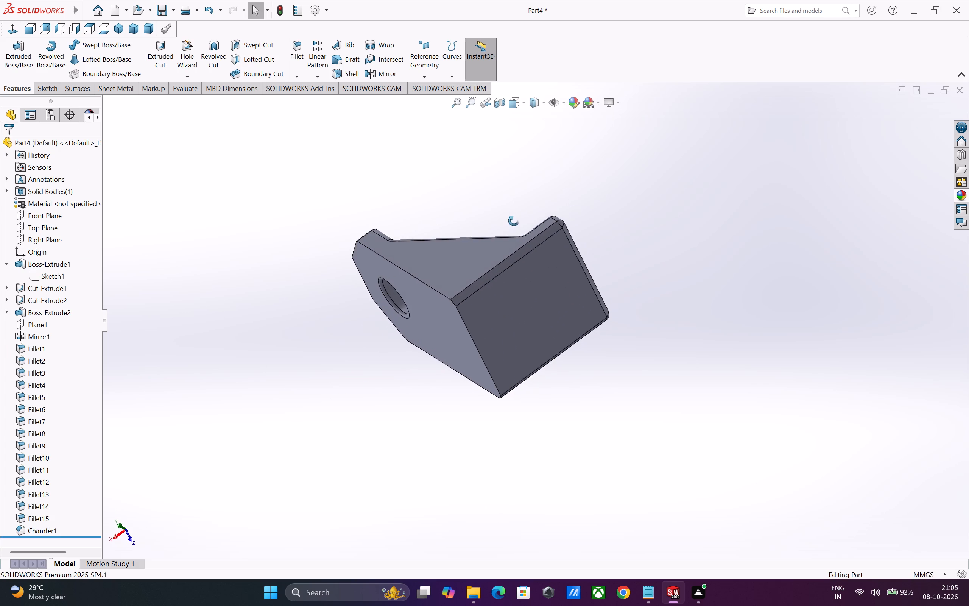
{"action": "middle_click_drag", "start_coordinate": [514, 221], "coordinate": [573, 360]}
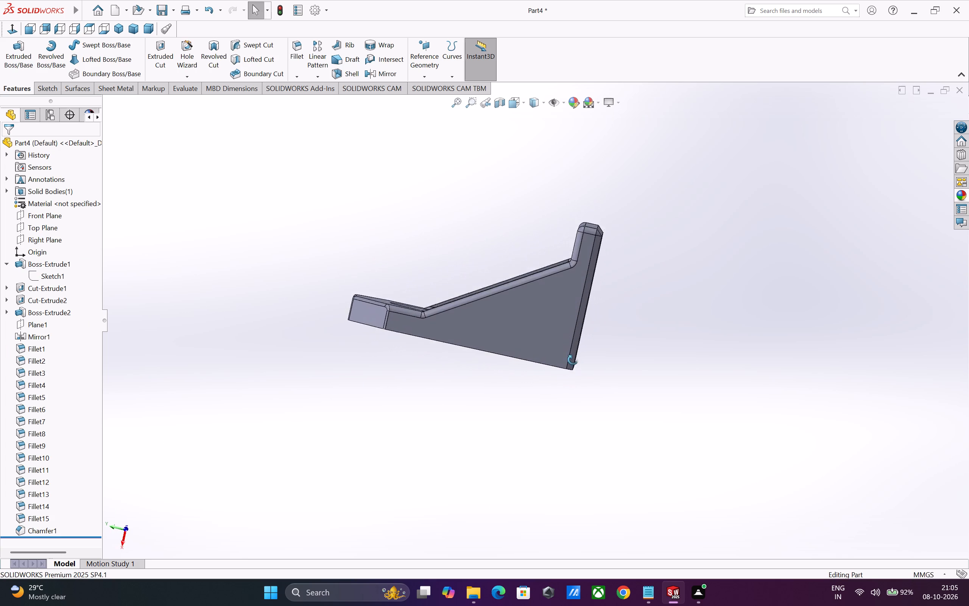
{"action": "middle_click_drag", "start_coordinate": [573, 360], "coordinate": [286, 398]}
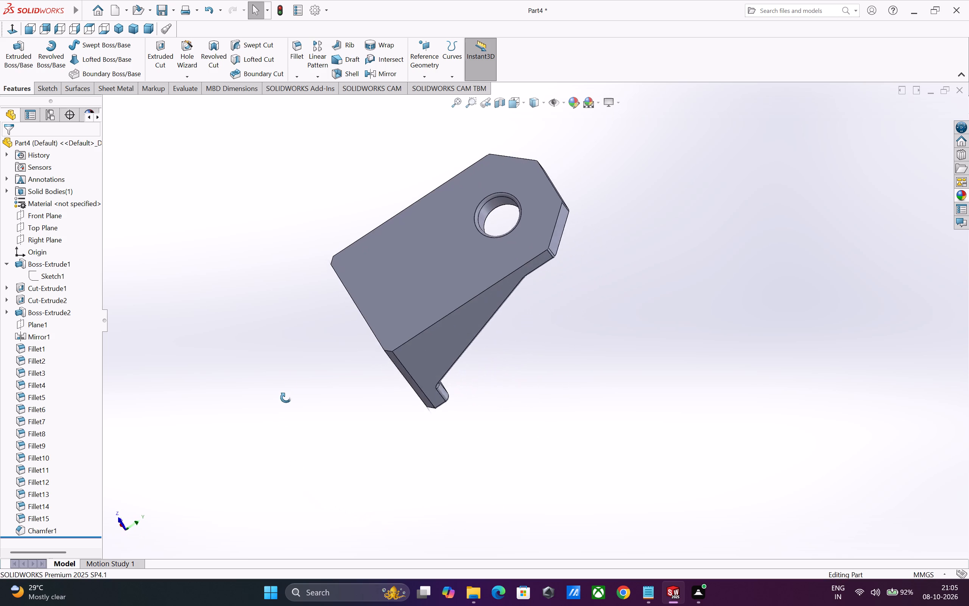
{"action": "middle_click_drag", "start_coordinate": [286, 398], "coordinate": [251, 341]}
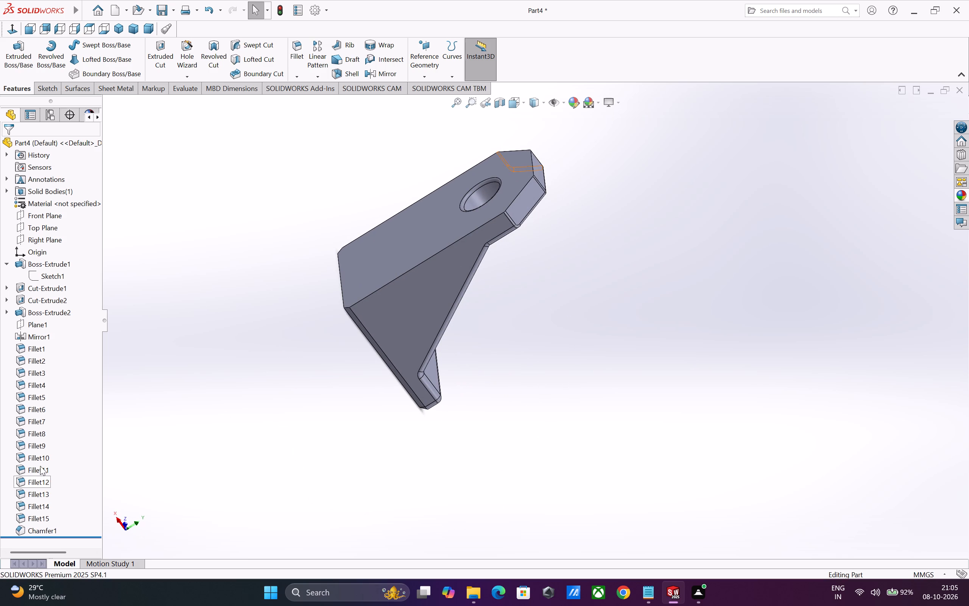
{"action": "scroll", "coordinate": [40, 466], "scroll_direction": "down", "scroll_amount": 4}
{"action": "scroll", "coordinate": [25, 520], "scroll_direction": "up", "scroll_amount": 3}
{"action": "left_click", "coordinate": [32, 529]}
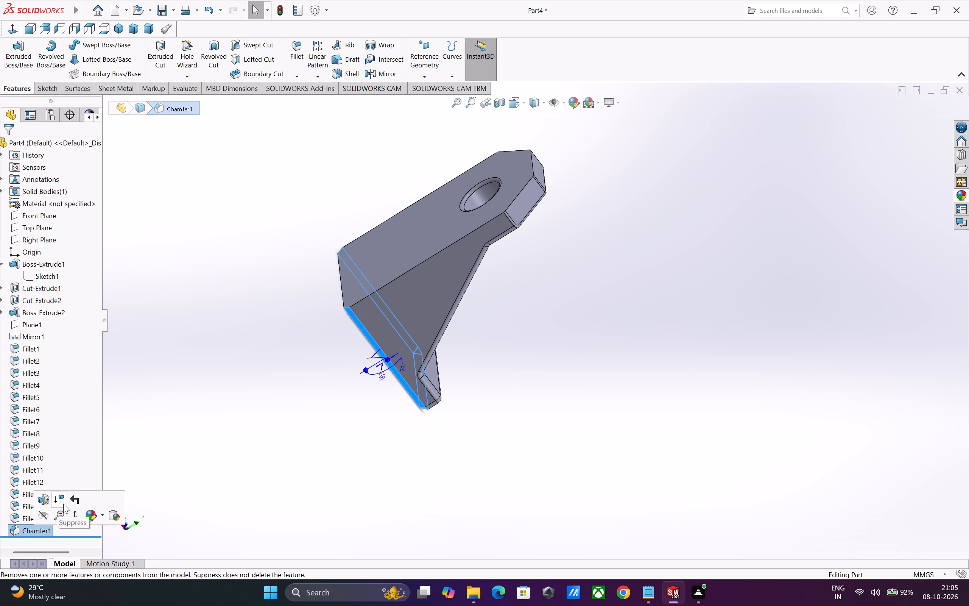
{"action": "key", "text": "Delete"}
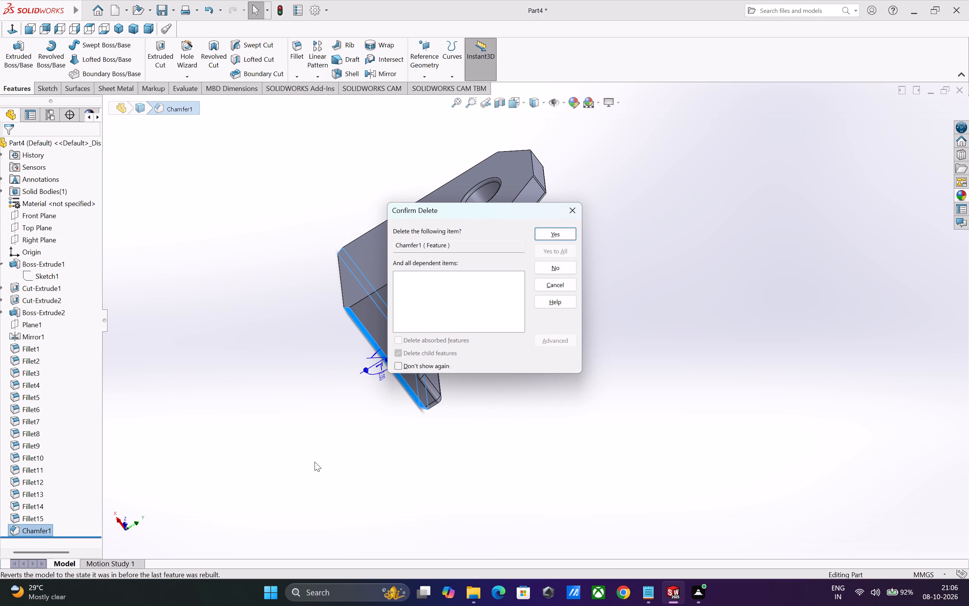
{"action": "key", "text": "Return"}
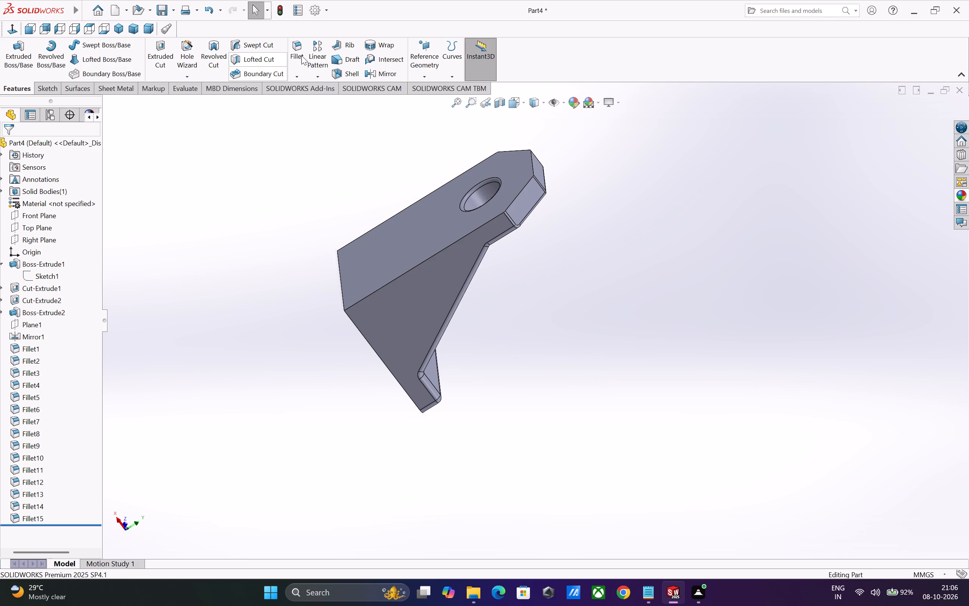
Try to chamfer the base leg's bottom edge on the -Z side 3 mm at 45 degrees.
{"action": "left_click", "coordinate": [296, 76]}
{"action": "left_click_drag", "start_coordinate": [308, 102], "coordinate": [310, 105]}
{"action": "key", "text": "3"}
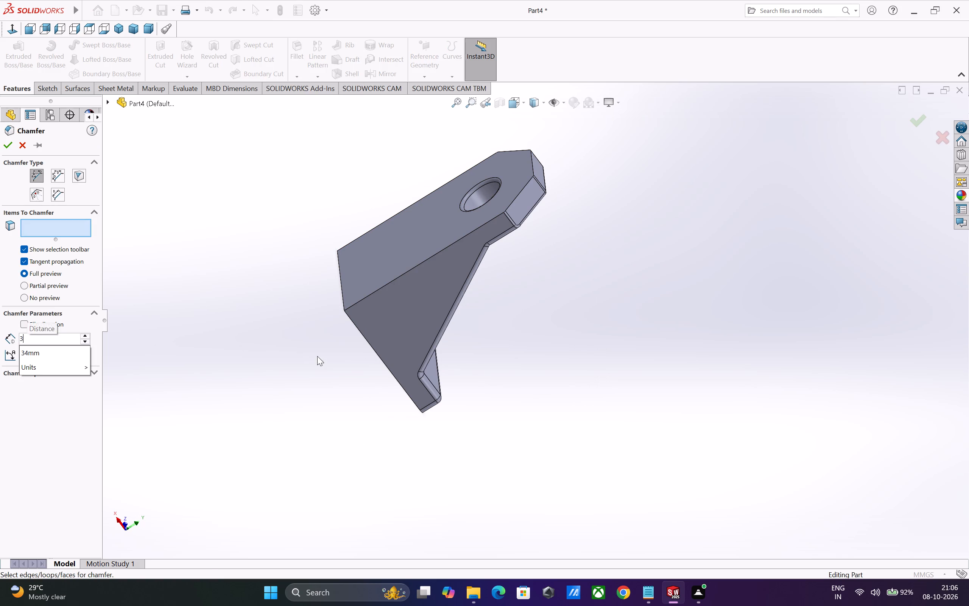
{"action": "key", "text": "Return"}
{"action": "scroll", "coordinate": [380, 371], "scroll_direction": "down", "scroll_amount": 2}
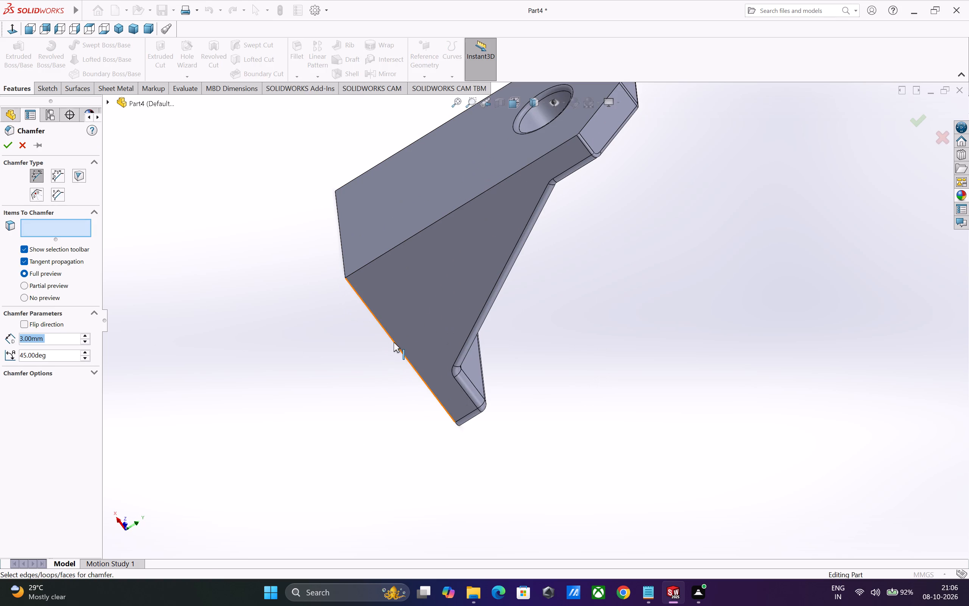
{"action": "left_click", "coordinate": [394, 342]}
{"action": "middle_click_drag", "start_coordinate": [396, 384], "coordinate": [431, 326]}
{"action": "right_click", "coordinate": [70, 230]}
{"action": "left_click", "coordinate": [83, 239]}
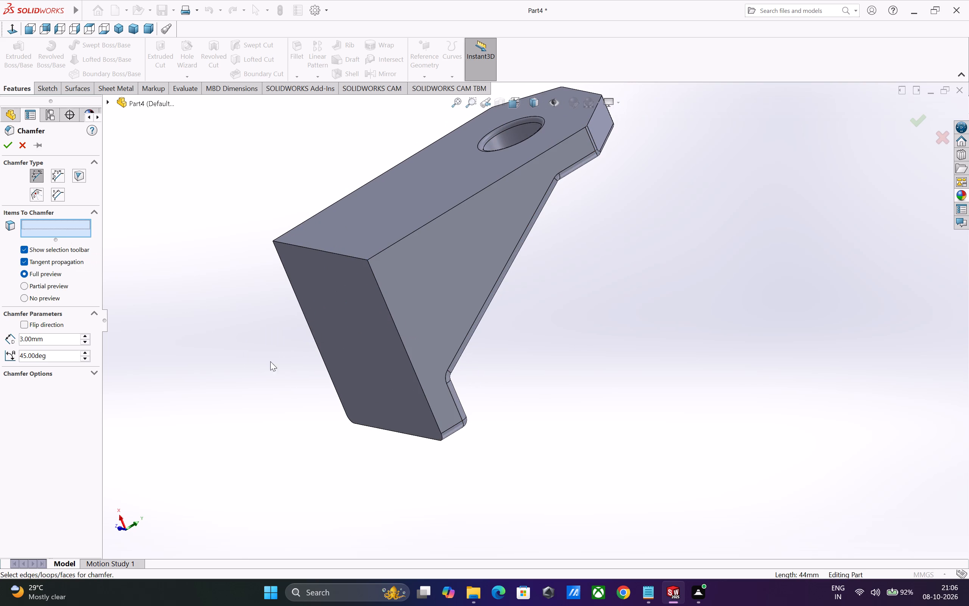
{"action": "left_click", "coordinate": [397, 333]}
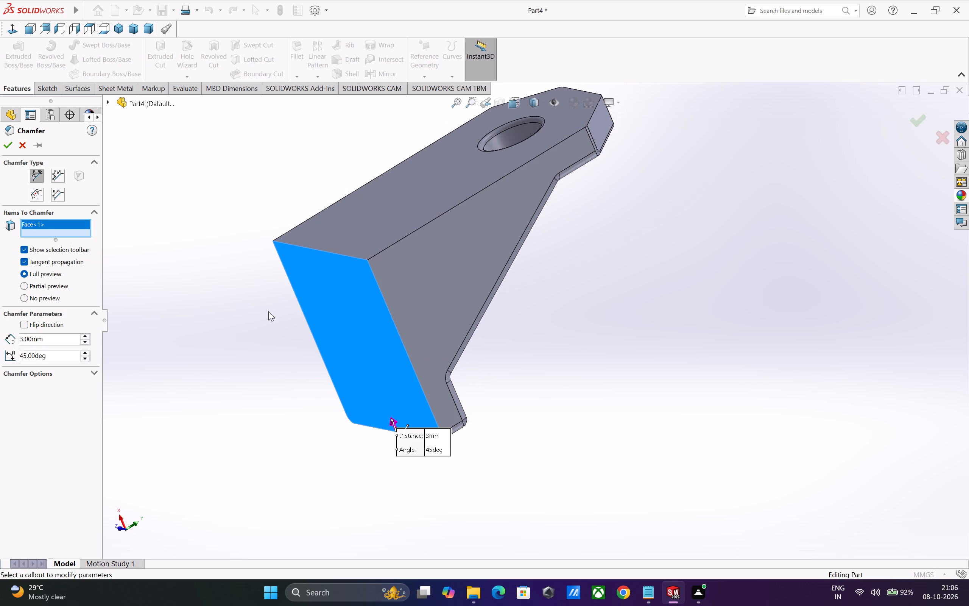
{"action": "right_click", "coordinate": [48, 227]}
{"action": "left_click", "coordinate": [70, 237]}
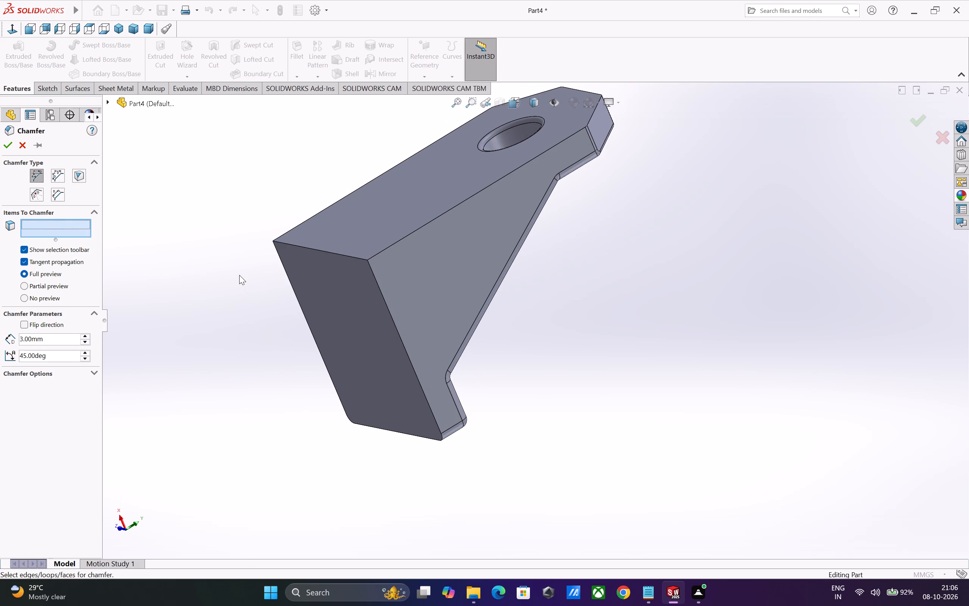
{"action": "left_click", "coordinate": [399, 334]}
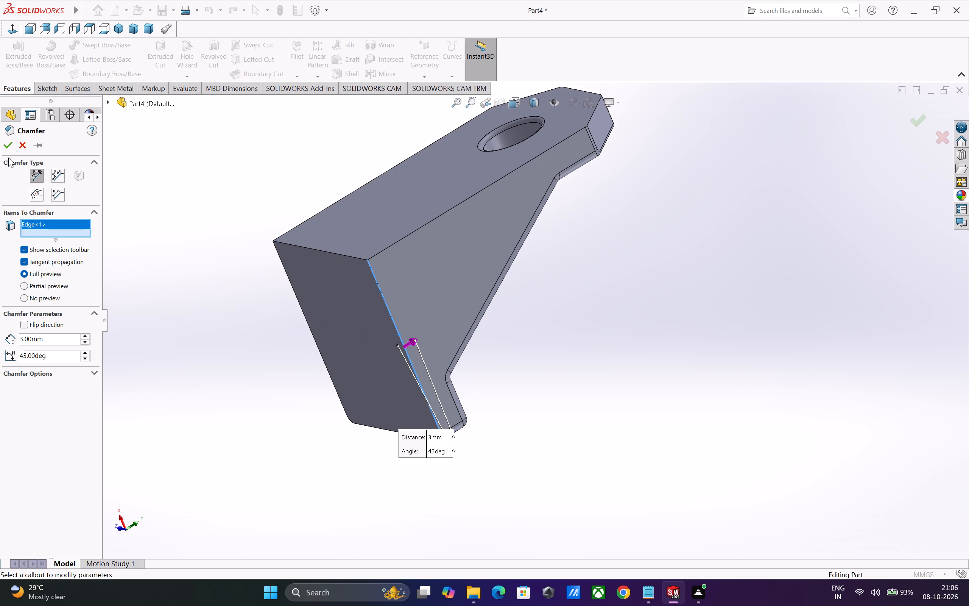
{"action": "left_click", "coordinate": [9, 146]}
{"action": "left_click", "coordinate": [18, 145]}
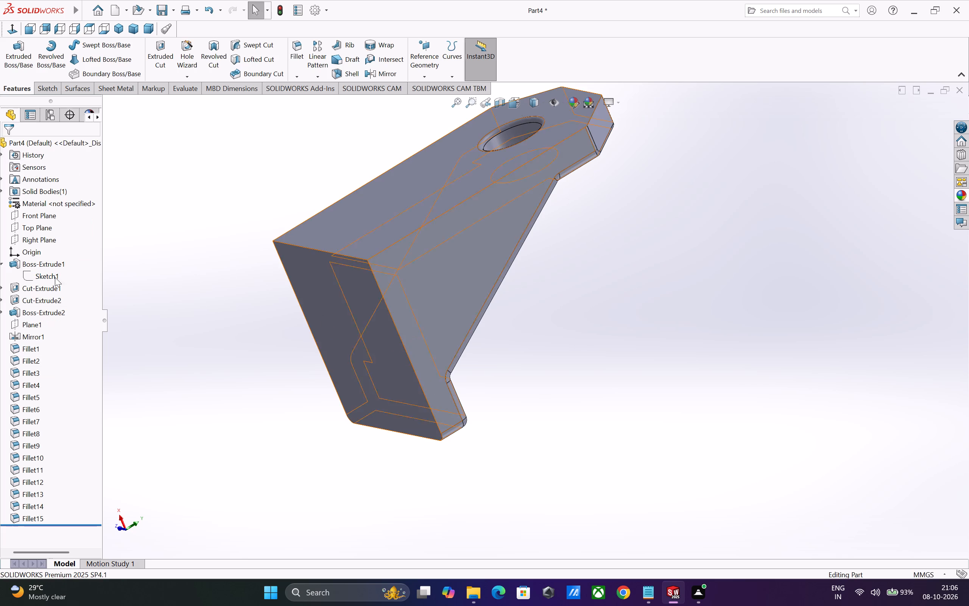
Chamfer the base leg's bottom edge, starting from its -Z side with tangent propagation, 2 mm at 45 degrees.
{"action": "scroll", "coordinate": [59, 394], "scroll_direction": "down", "scroll_amount": 3}
{"action": "left_click", "coordinate": [295, 79]}
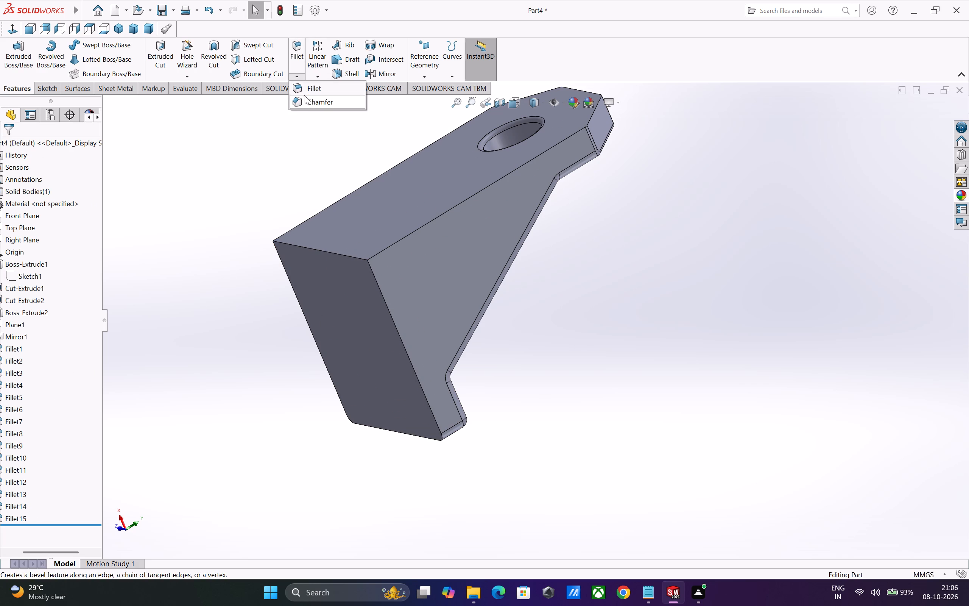
{"action": "left_click", "coordinate": [308, 102]}
{"action": "double_click", "coordinate": [48, 340]}
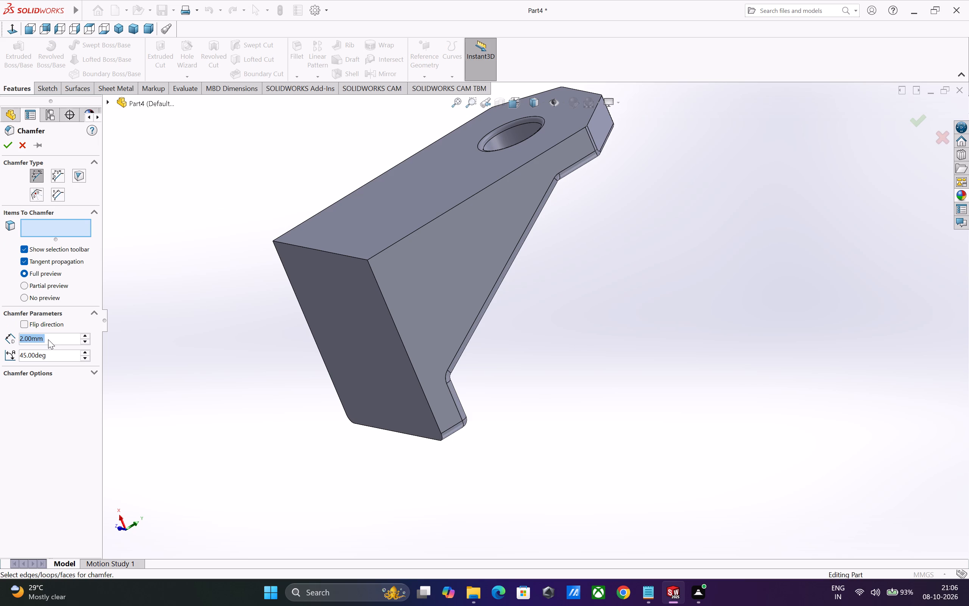
{"action": "key", "text": "3"}
{"action": "key", "text": "Return"}
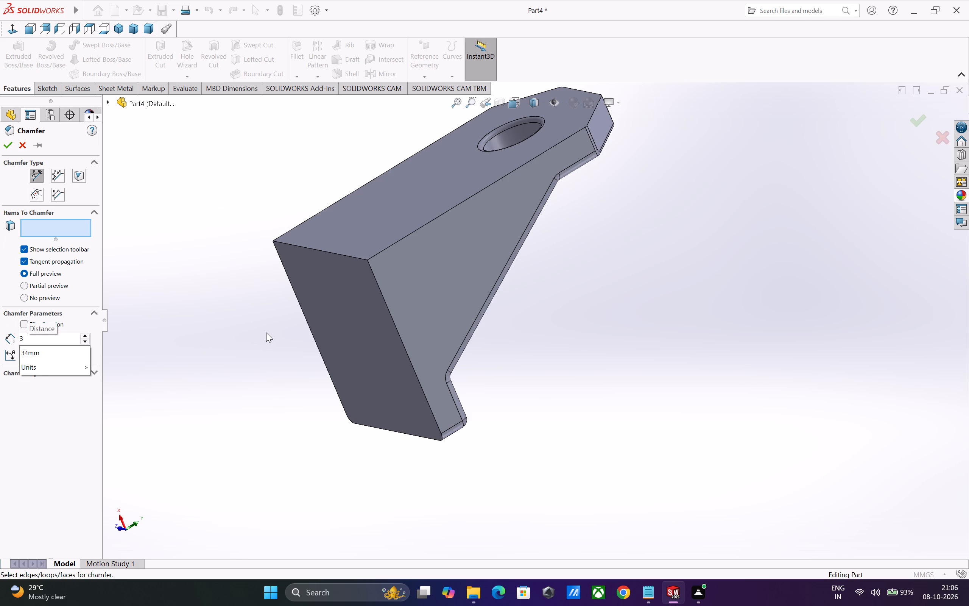
{"action": "middle_click_drag", "start_coordinate": [382, 436], "coordinate": [338, 419]}
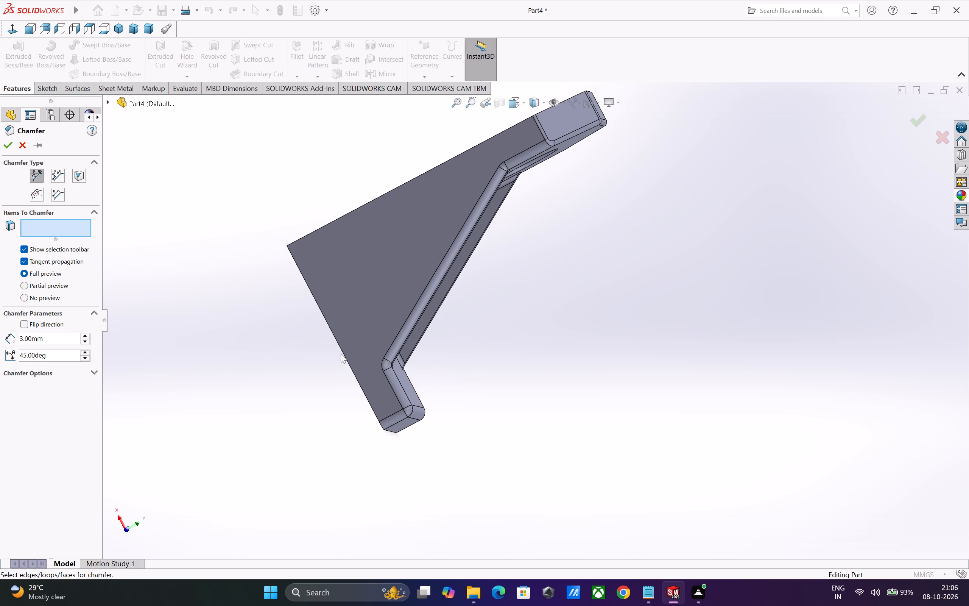
{"action": "left_click", "coordinate": [343, 353]}
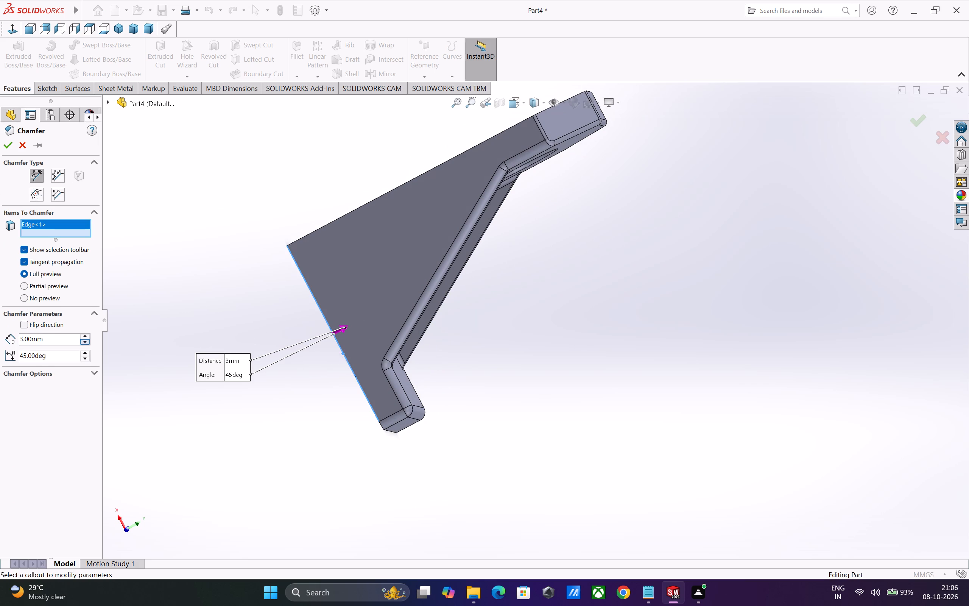
{"action": "double_click", "coordinate": [64, 340]}
{"action": "key", "text": "2"}
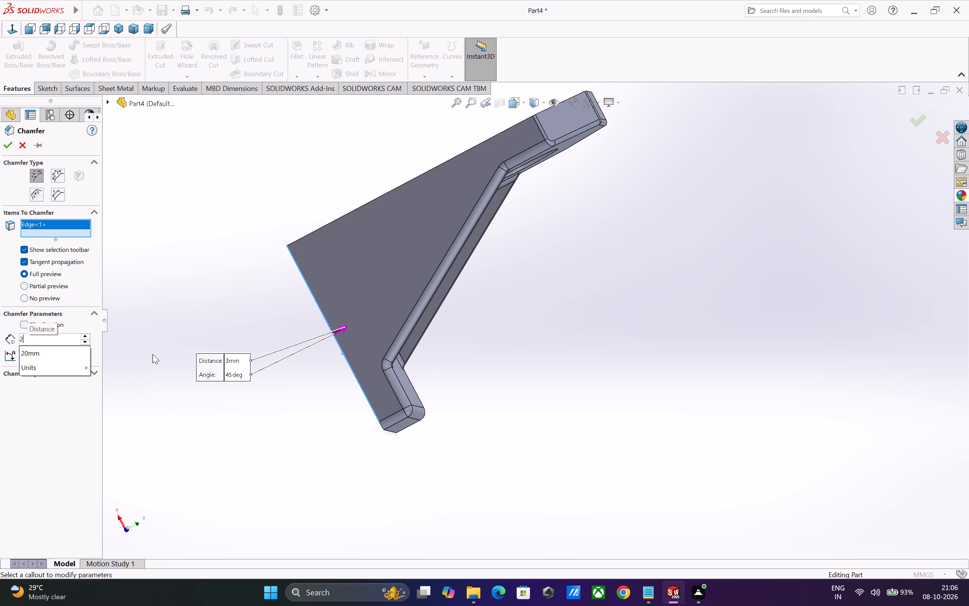
{"action": "type", "text": ".5"}
{"action": "key", "text": "Return"}
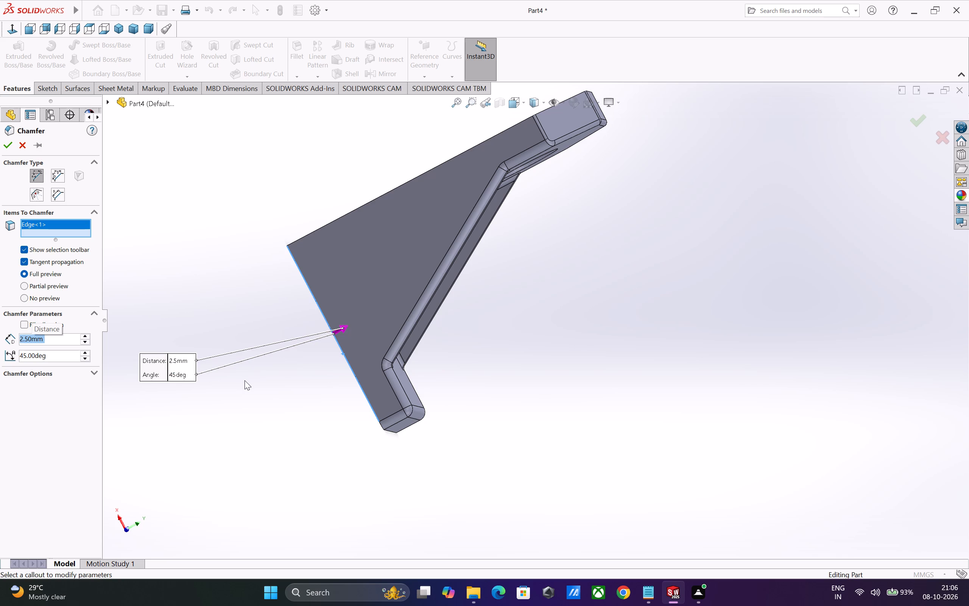
{"action": "key", "text": "2"}
{"action": "key", "text": "Return"}
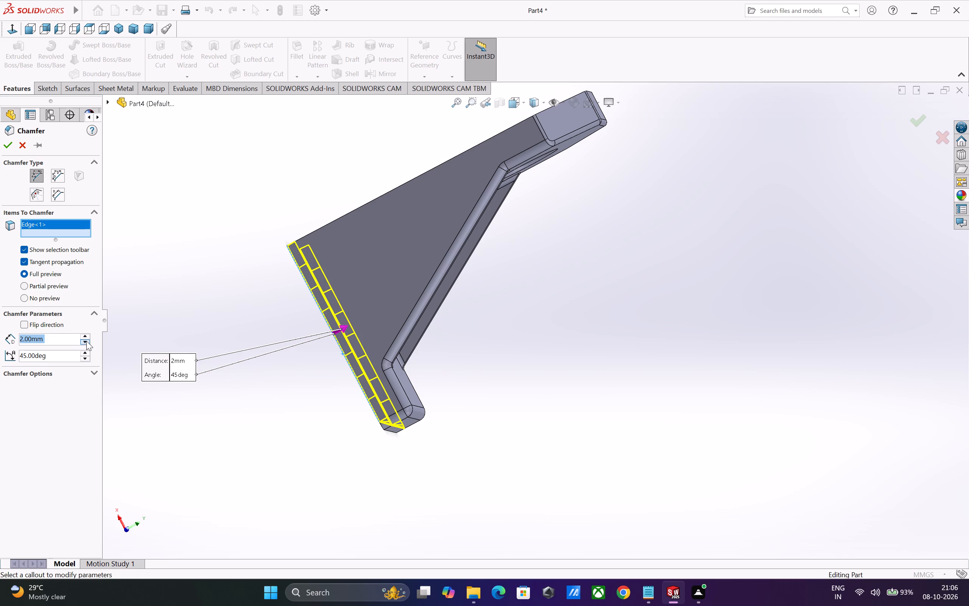
{"action": "left_click", "coordinate": [9, 147]}
{"action": "left_click", "coordinate": [251, 342]}
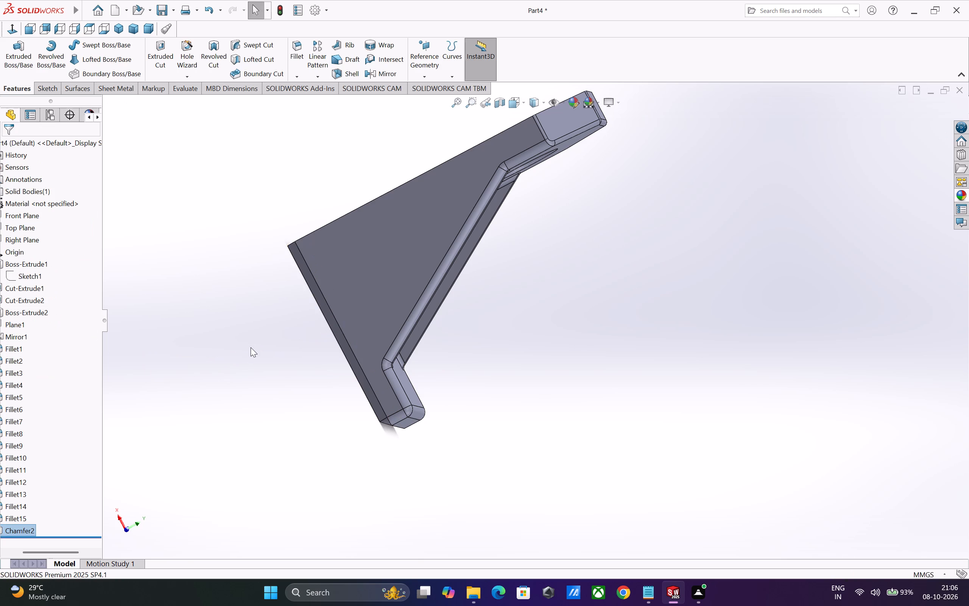
Fillet the bottom back edge, where the upright leg's back face meets the underside, with a 2 mm radius.
{"action": "middle_click_drag", "start_coordinate": [252, 347], "coordinate": [293, 390]}
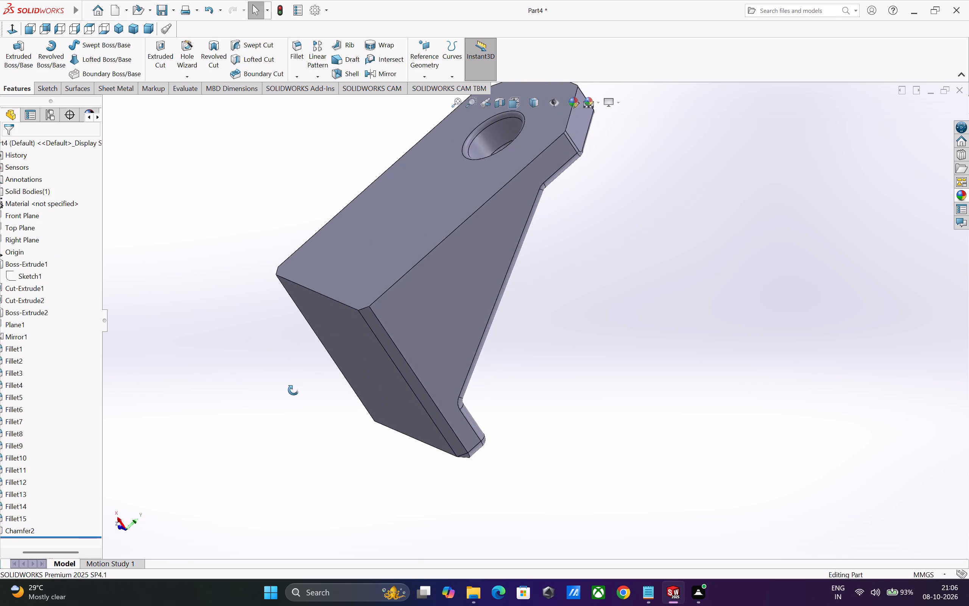
{"action": "middle_click_drag", "start_coordinate": [293, 390], "coordinate": [269, 393]}
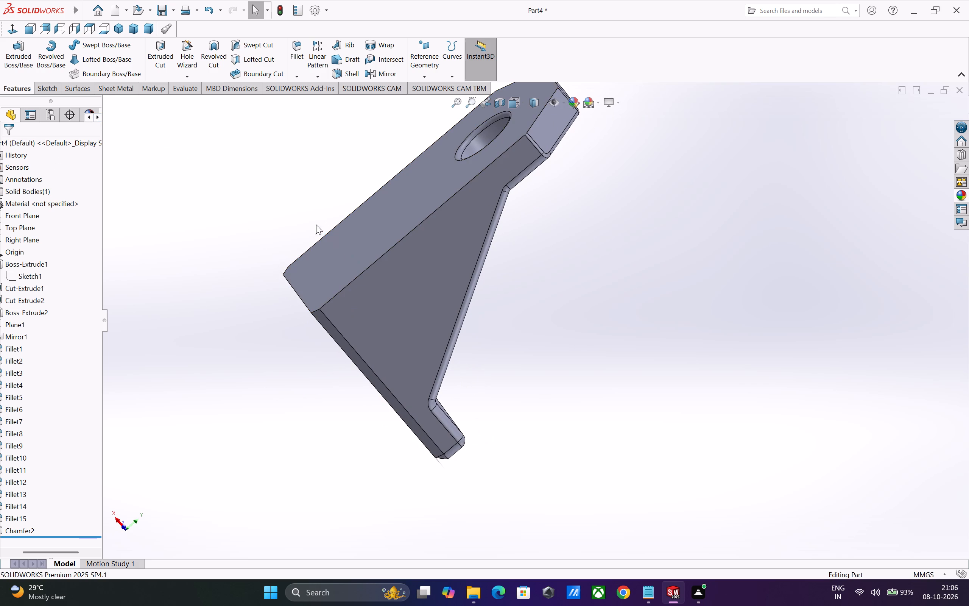
{"action": "left_click", "coordinate": [296, 56]}
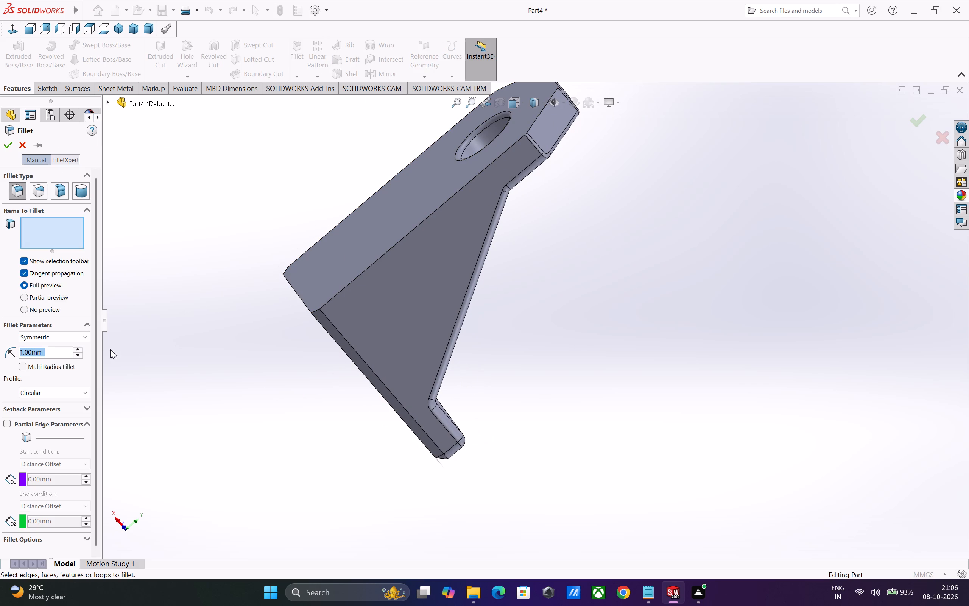
{"action": "key", "text": "2"}
{"action": "key", "text": "Return"}
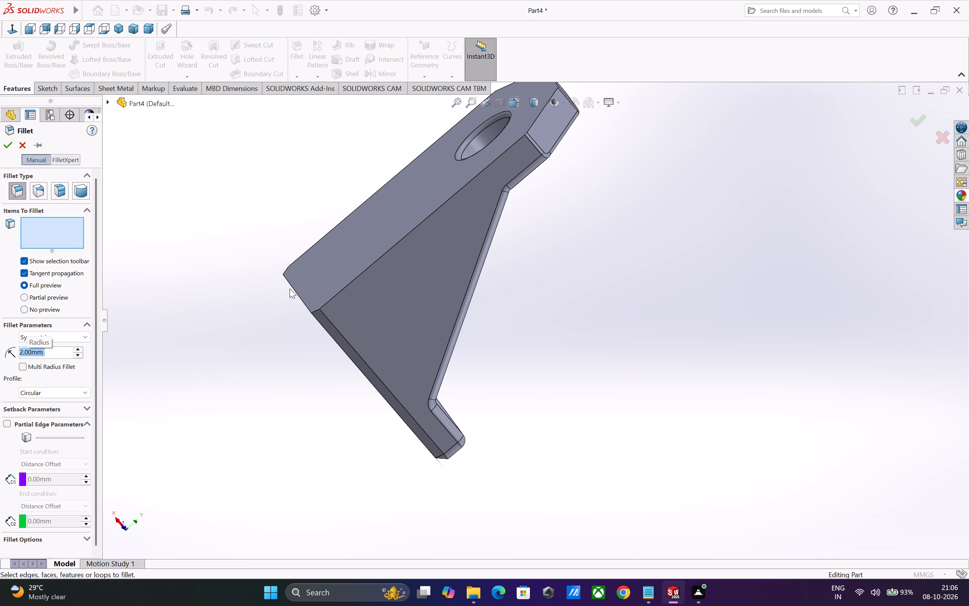
{"action": "left_click", "coordinate": [293, 289]}
{"action": "middle_click_drag", "start_coordinate": [272, 335], "coordinate": [255, 306]}
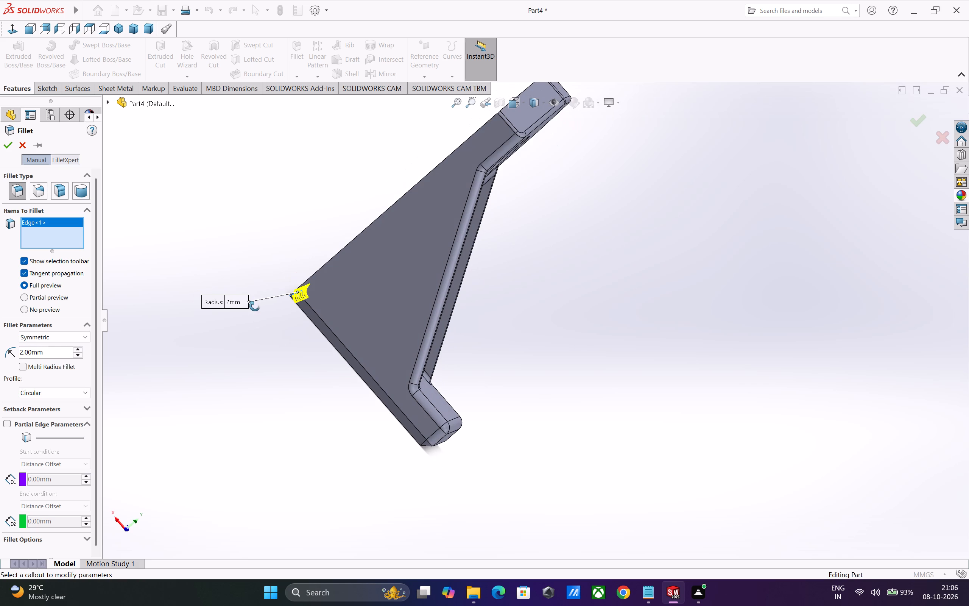
{"action": "middle_click_drag", "start_coordinate": [255, 306], "coordinate": [255, 306]}
{"action": "left_click", "coordinate": [9, 144]}
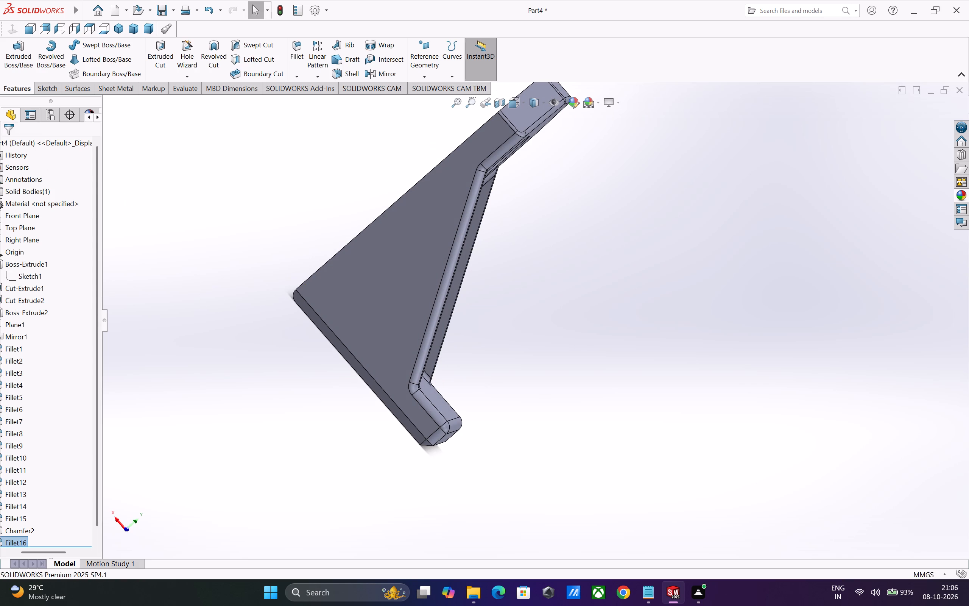
Fillet the long side edge of the upright leg's back face 2 mm, with tangent propagation around its outline.
{"action": "middle_click_drag", "start_coordinate": [524, 350], "coordinate": [592, 434]}
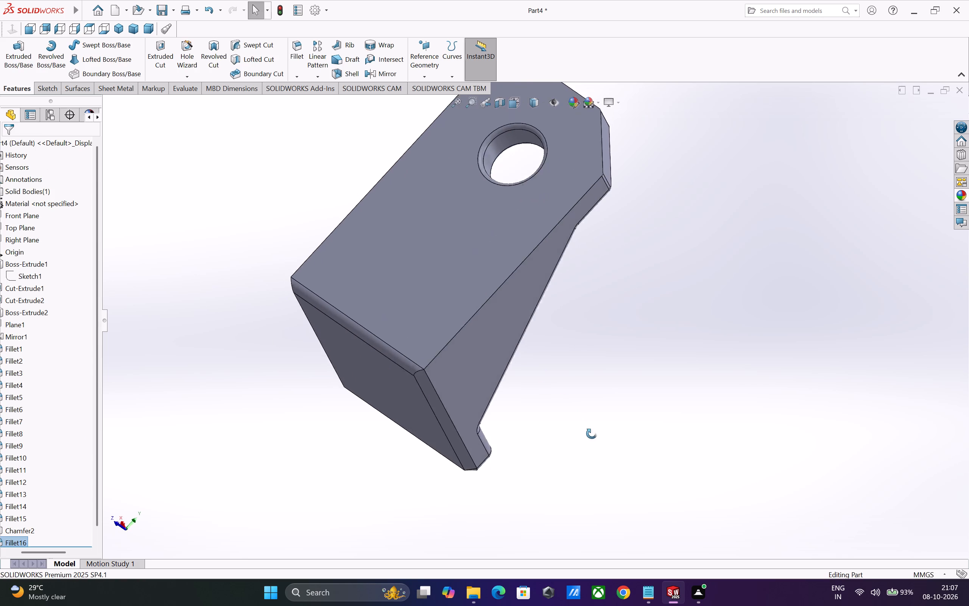
{"action": "middle_click_drag", "start_coordinate": [592, 434], "coordinate": [554, 505]}
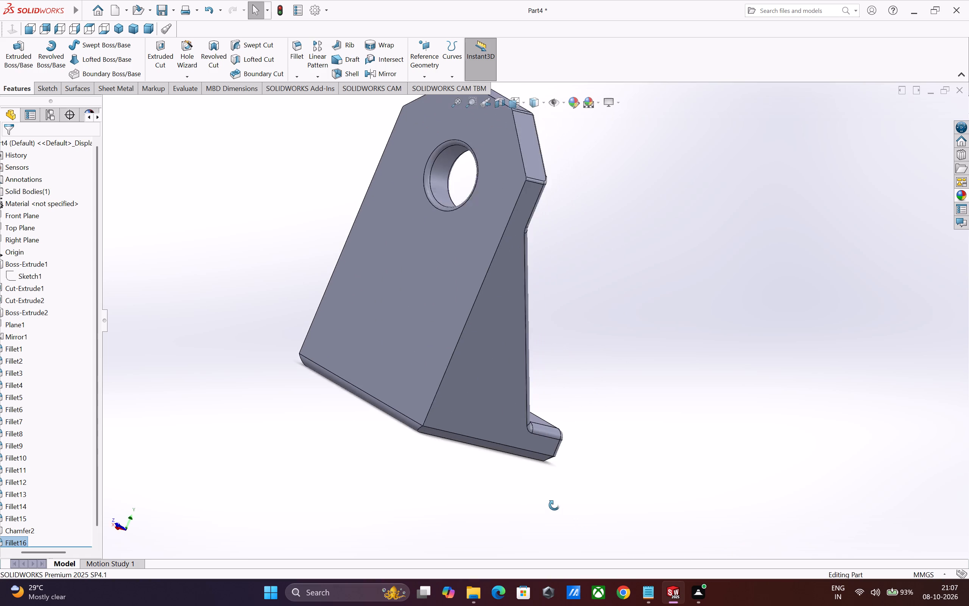
{"action": "middle_click_drag", "start_coordinate": [554, 505], "coordinate": [528, 476]}
{"action": "scroll", "coordinate": [591, 376], "scroll_direction": "up", "scroll_amount": 3}
{"action": "scroll", "coordinate": [547, 267], "scroll_direction": "down", "scroll_amount": 2}
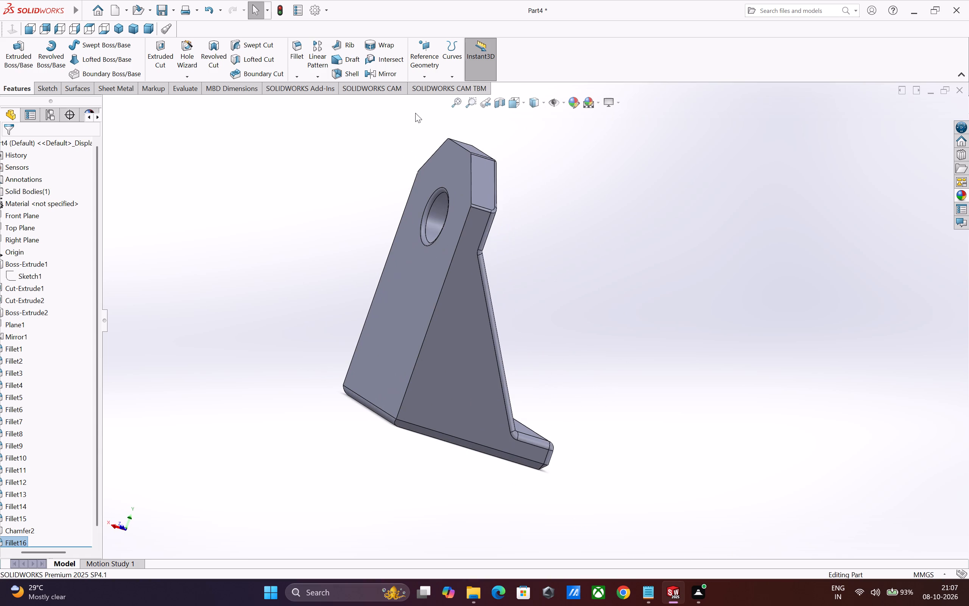
{"action": "left_click", "coordinate": [295, 47]}
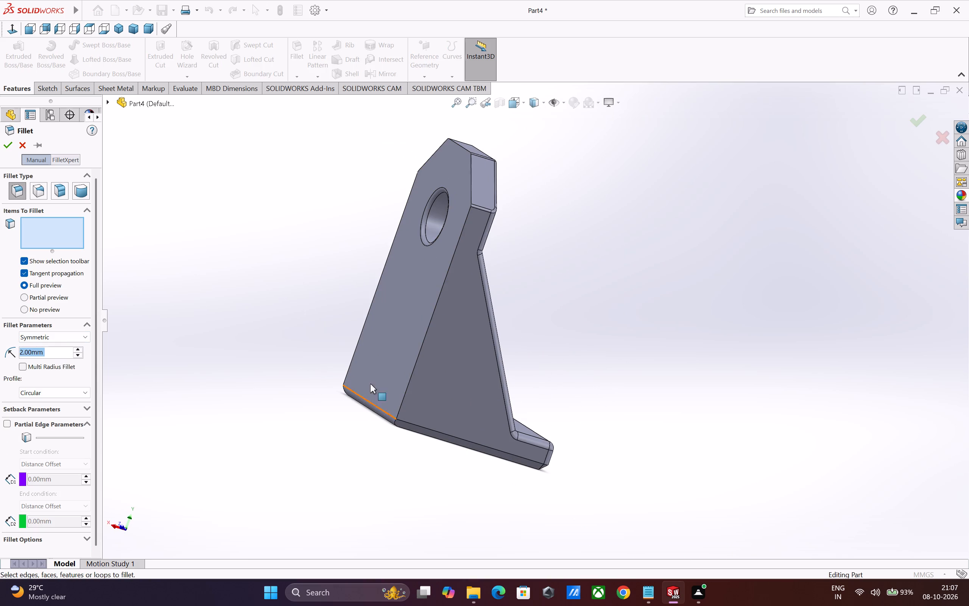
{"action": "left_click", "coordinate": [413, 370]}
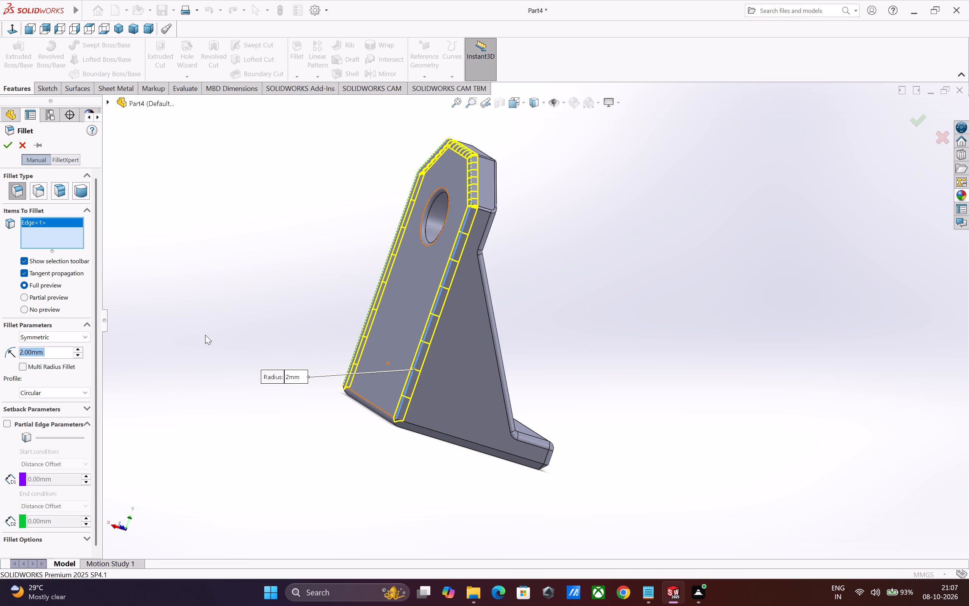
{"action": "left_click", "coordinate": [6, 145]}
{"action": "left_click", "coordinate": [198, 291]}
Inspect the bracket's front, underside and filleted back edges from several angles.
{"action": "middle_click_drag", "start_coordinate": [287, 372], "coordinate": [282, 369]}
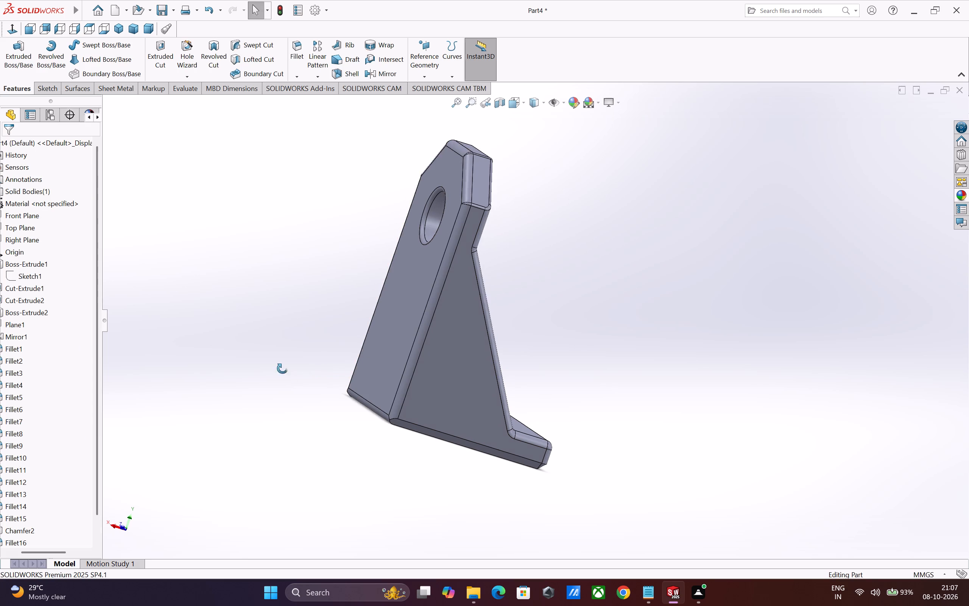
{"action": "middle_click_drag", "start_coordinate": [282, 369], "coordinate": [133, 333]}
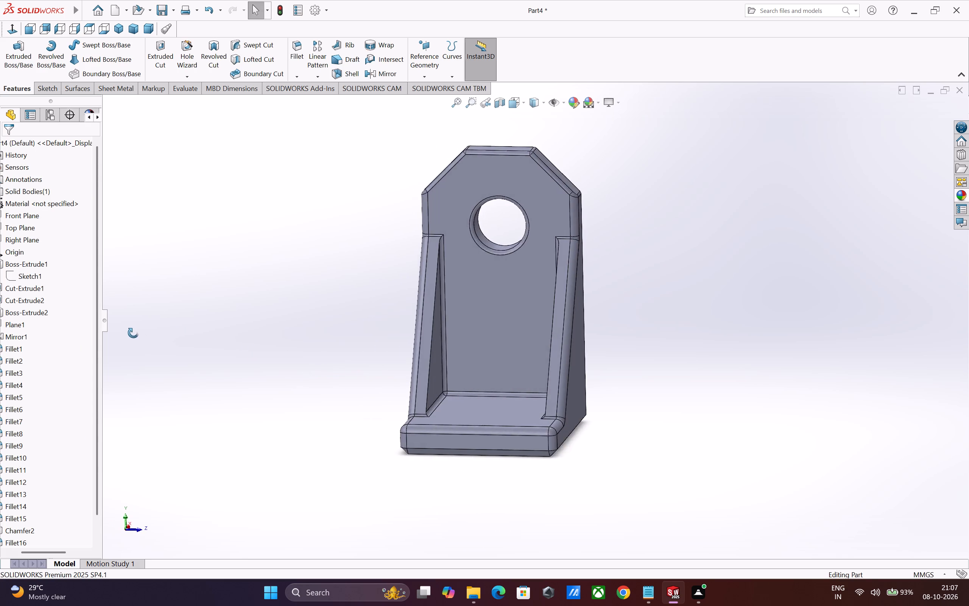
{"action": "middle_click_drag", "start_coordinate": [133, 333], "coordinate": [109, 339]}
{"action": "scroll", "coordinate": [298, 366], "scroll_direction": "up", "scroll_amount": 2}
{"action": "scroll", "coordinate": [718, 368], "scroll_direction": "down", "scroll_amount": 1}
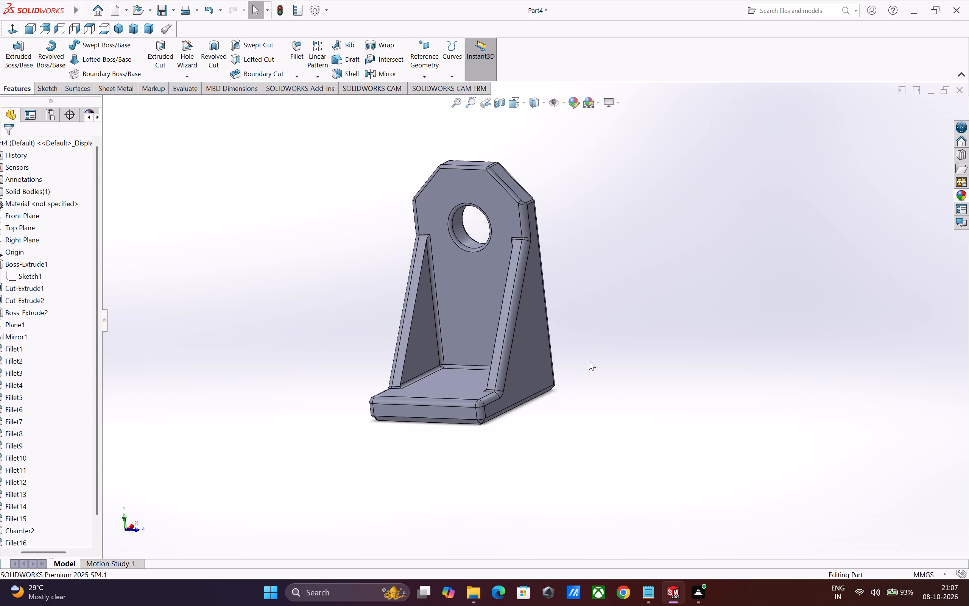
{"action": "middle_click_drag", "start_coordinate": [634, 355], "coordinate": [417, 399]}
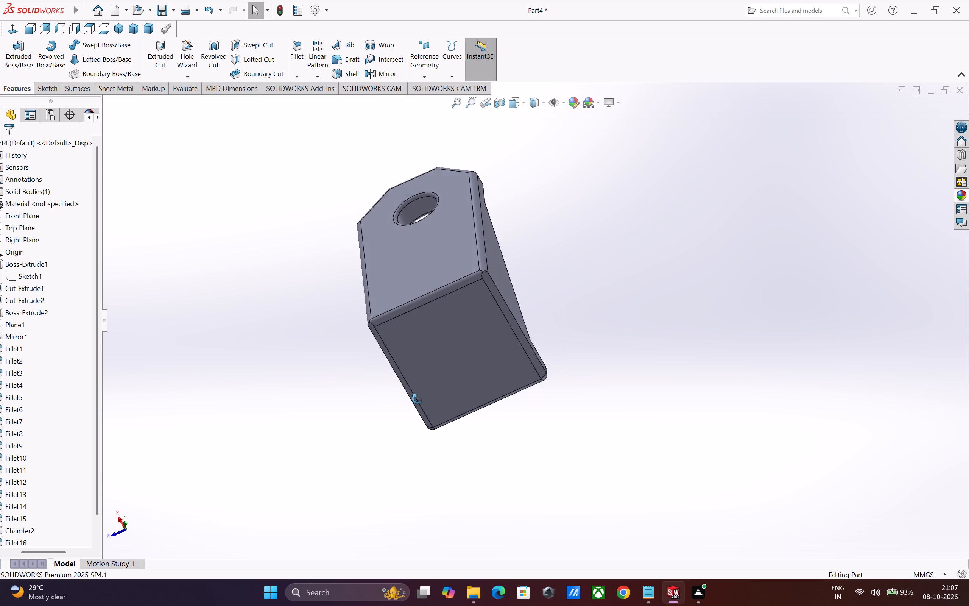
{"action": "middle_click_drag", "start_coordinate": [417, 399], "coordinate": [545, 446]}
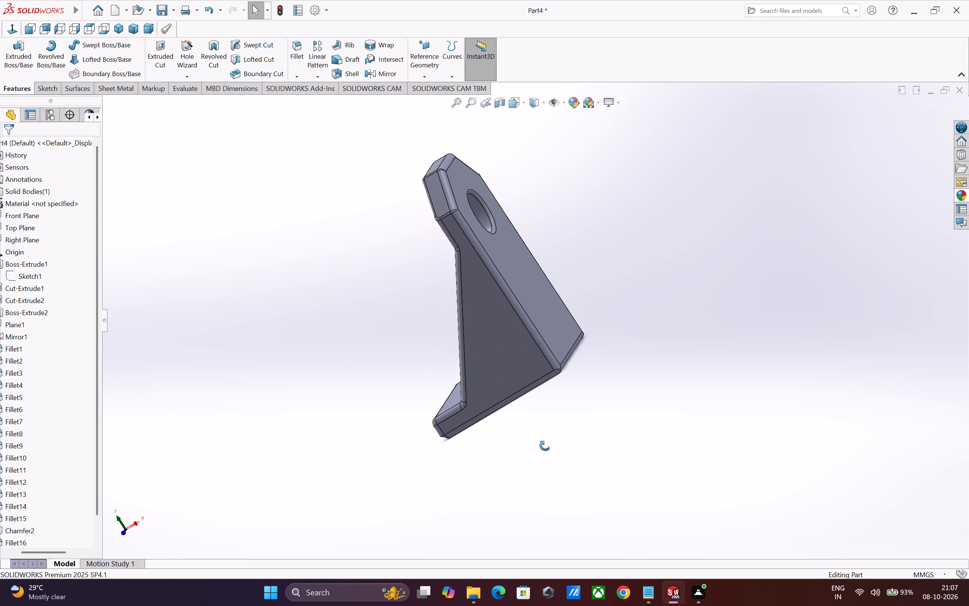
{"action": "middle_click_drag", "start_coordinate": [545, 446], "coordinate": [647, 399]}
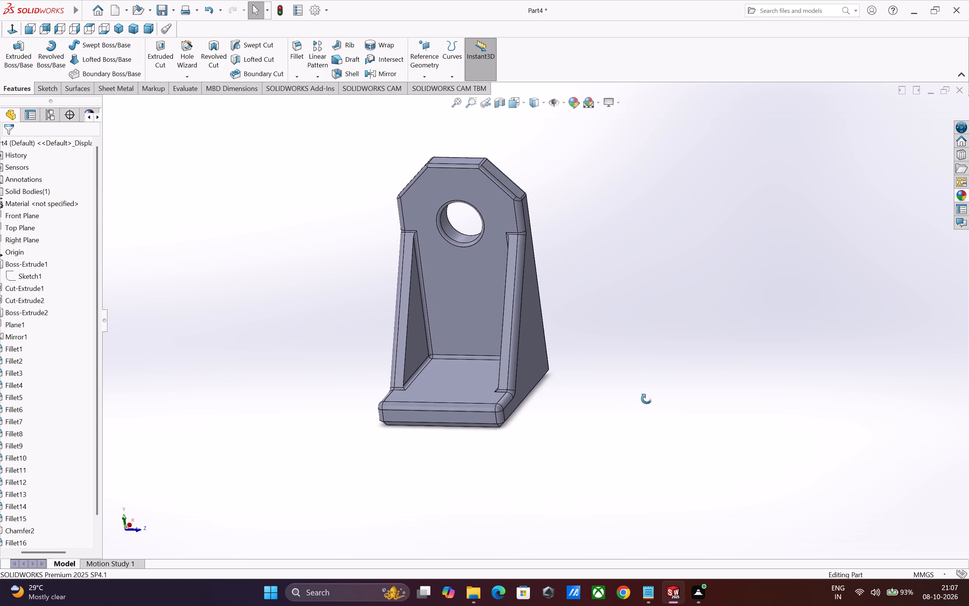
Fillet the underside's outline 2 mm, selecting the short corner edge at the back and using tangent propagation.
{"action": "middle_click_drag", "start_coordinate": [647, 399], "coordinate": [487, 393]}
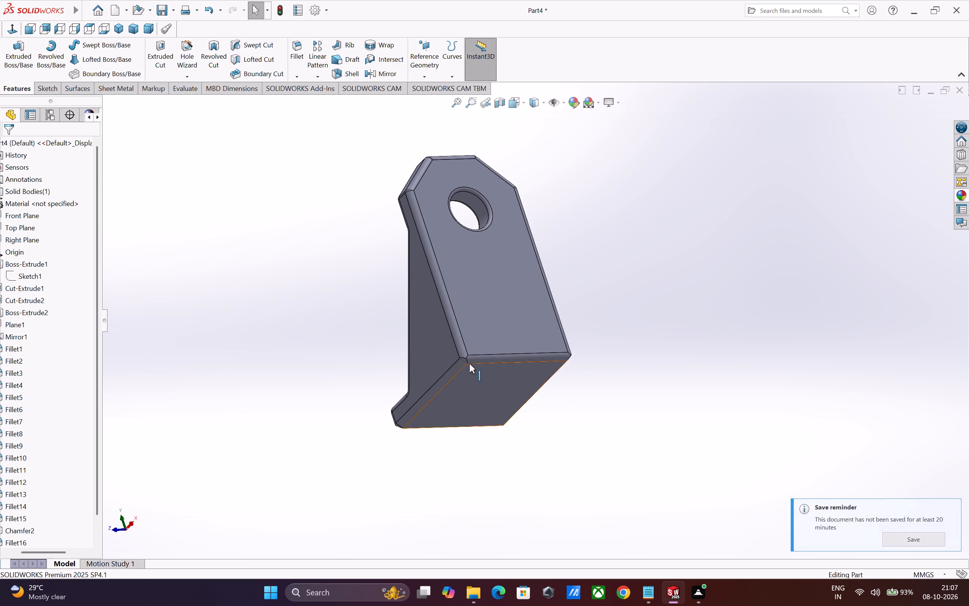
{"action": "scroll", "coordinate": [483, 376], "scroll_direction": "down", "scroll_amount": 3}
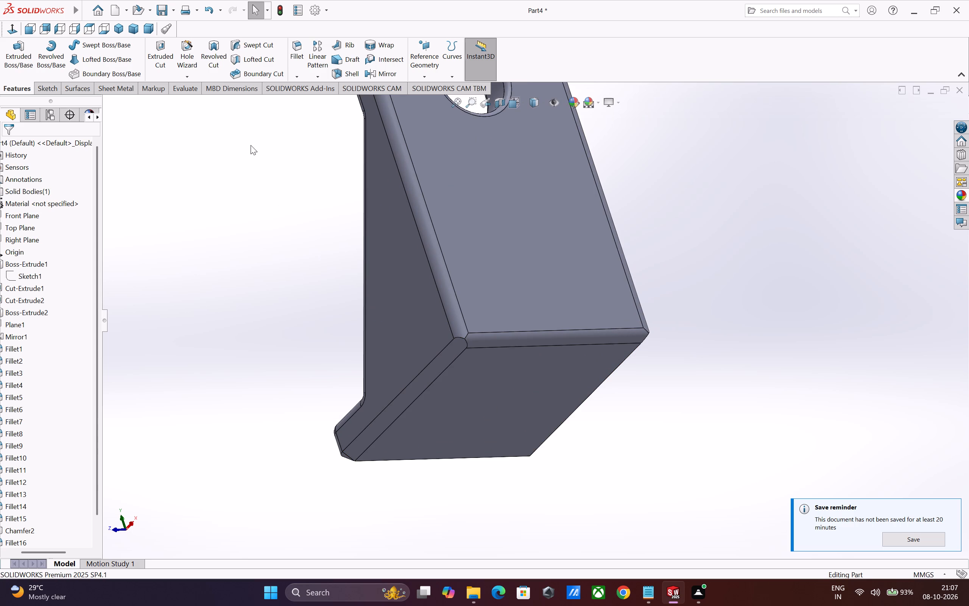
{"action": "left_click", "coordinate": [295, 51]}
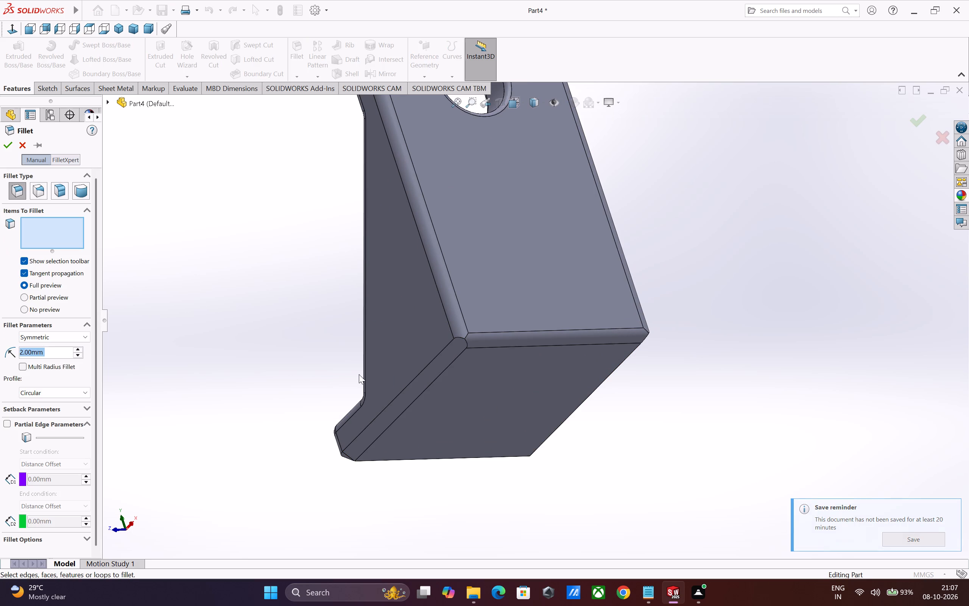
{"action": "left_click", "coordinate": [467, 345]}
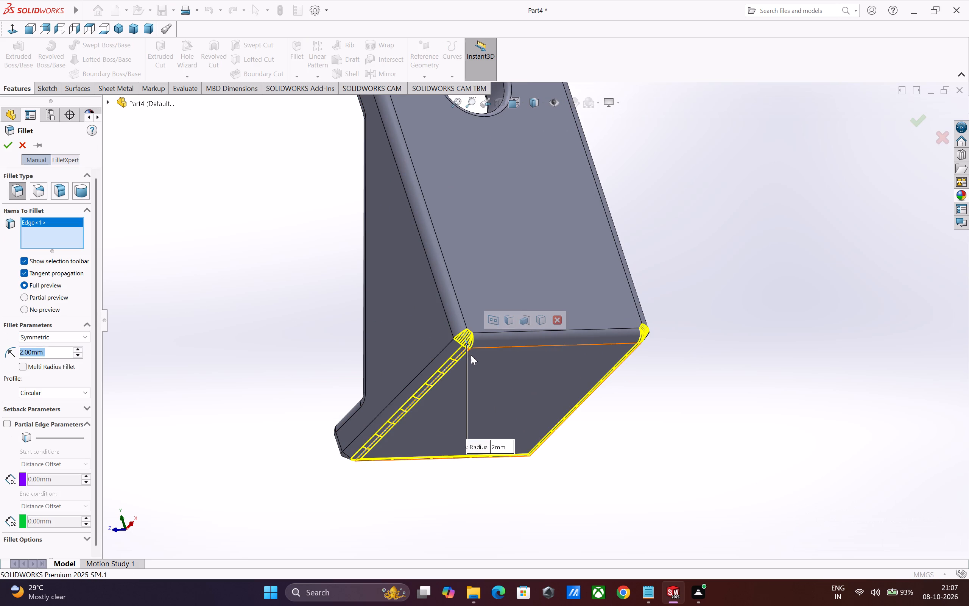
{"action": "middle_click_drag", "start_coordinate": [497, 395], "coordinate": [439, 305]}
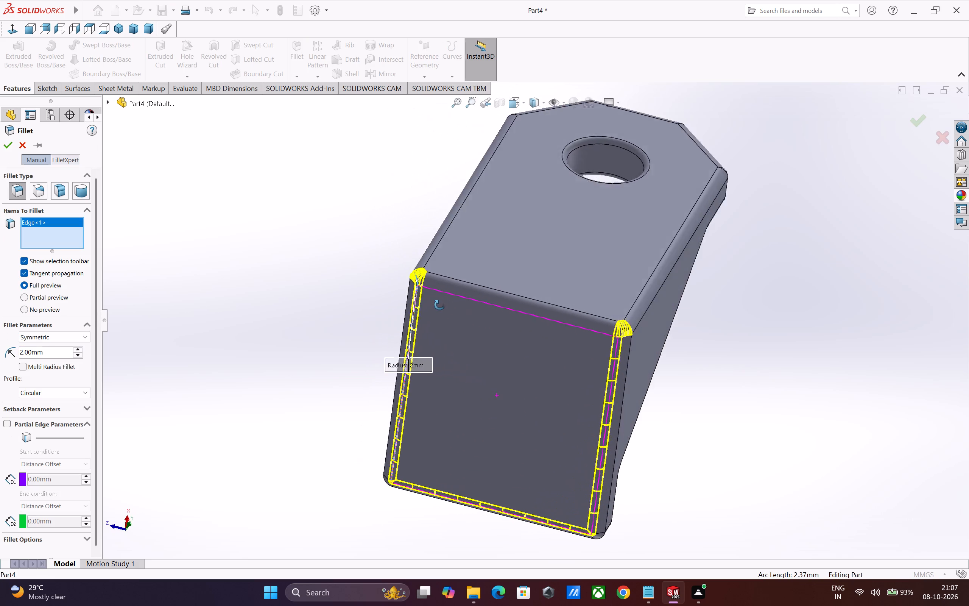
{"action": "middle_click_drag", "start_coordinate": [439, 305], "coordinate": [423, 303]}
{"action": "left_click", "coordinate": [6, 145]}
{"action": "left_click", "coordinate": [212, 278]}
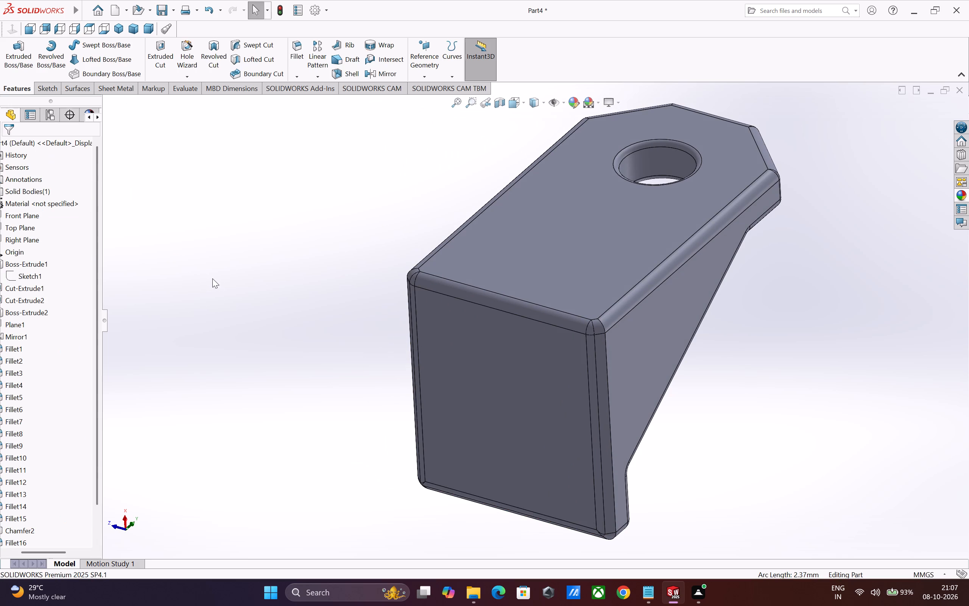
Inspect the bracket's filleted underside, back, side and front.
{"action": "middle_click_drag", "start_coordinate": [248, 301], "coordinate": [280, 337]}
{"action": "scroll", "coordinate": [280, 336], "scroll_direction": "up", "scroll_amount": 2}
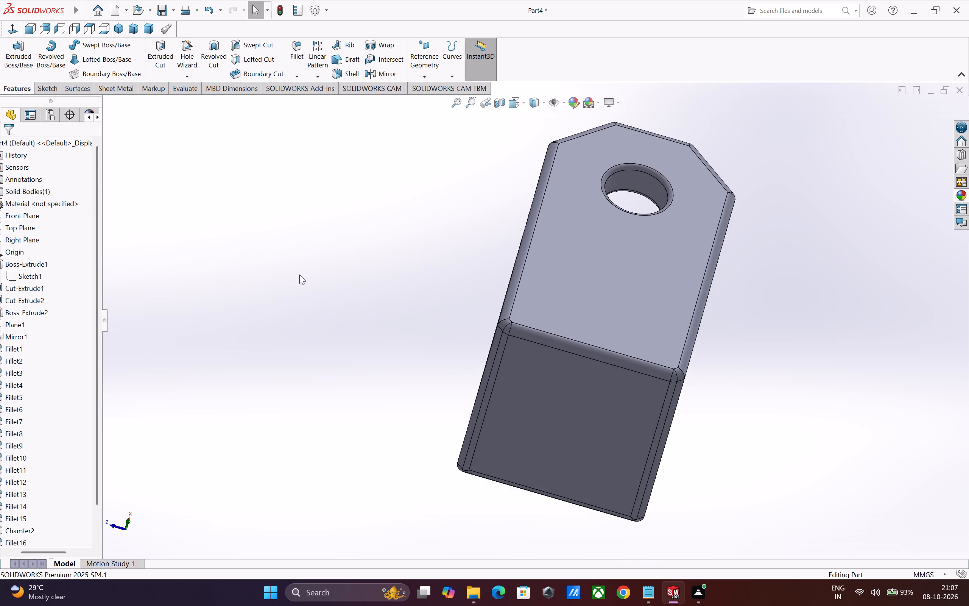
{"action": "middle_click_drag", "start_coordinate": [299, 275], "coordinate": [380, 389]}
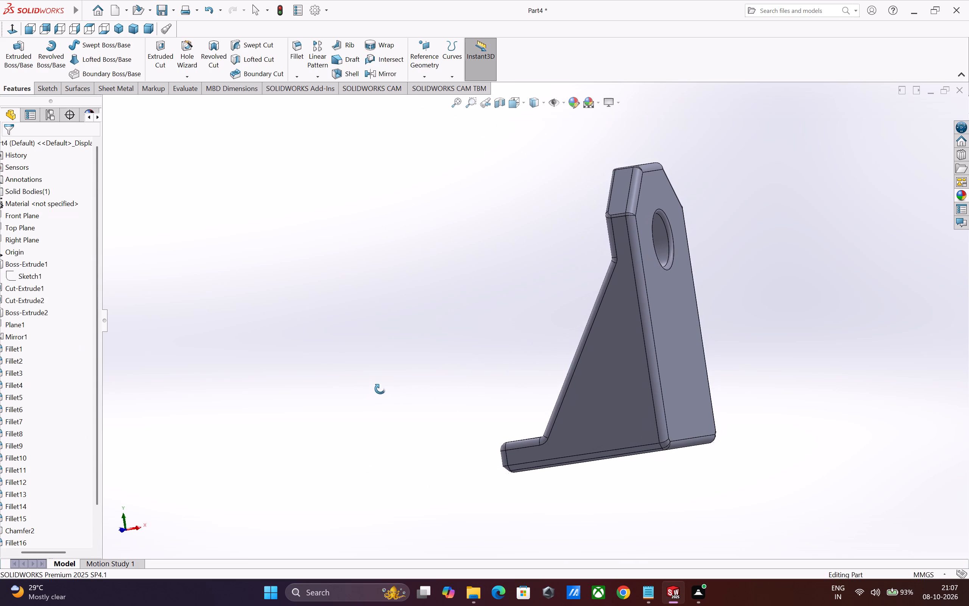
{"action": "middle_click_drag", "start_coordinate": [380, 389], "coordinate": [515, 364]}
{"action": "scroll", "coordinate": [405, 355], "scroll_direction": "up", "scroll_amount": 2}
{"action": "scroll", "coordinate": [229, 267], "scroll_direction": "down", "scroll_amount": 1}
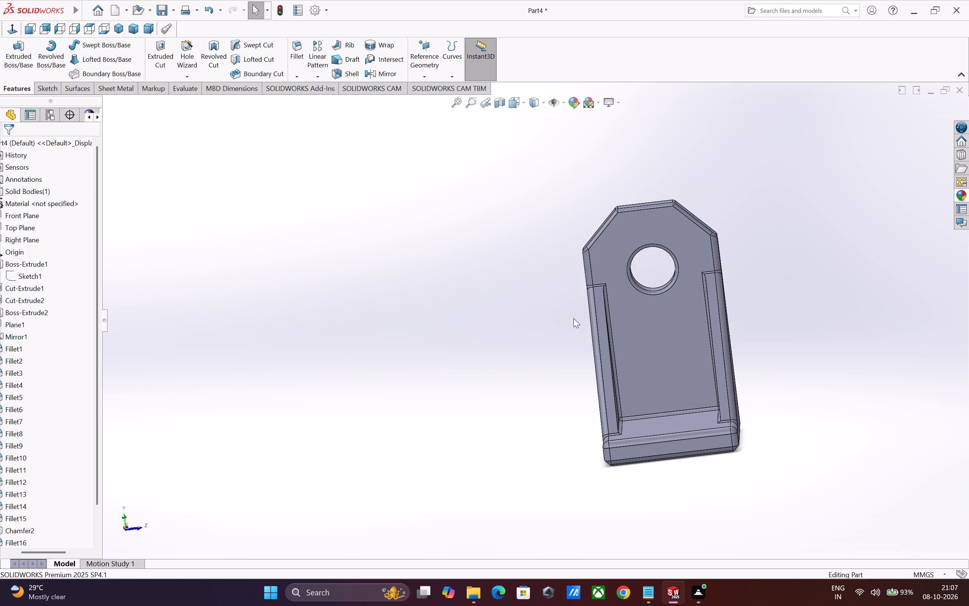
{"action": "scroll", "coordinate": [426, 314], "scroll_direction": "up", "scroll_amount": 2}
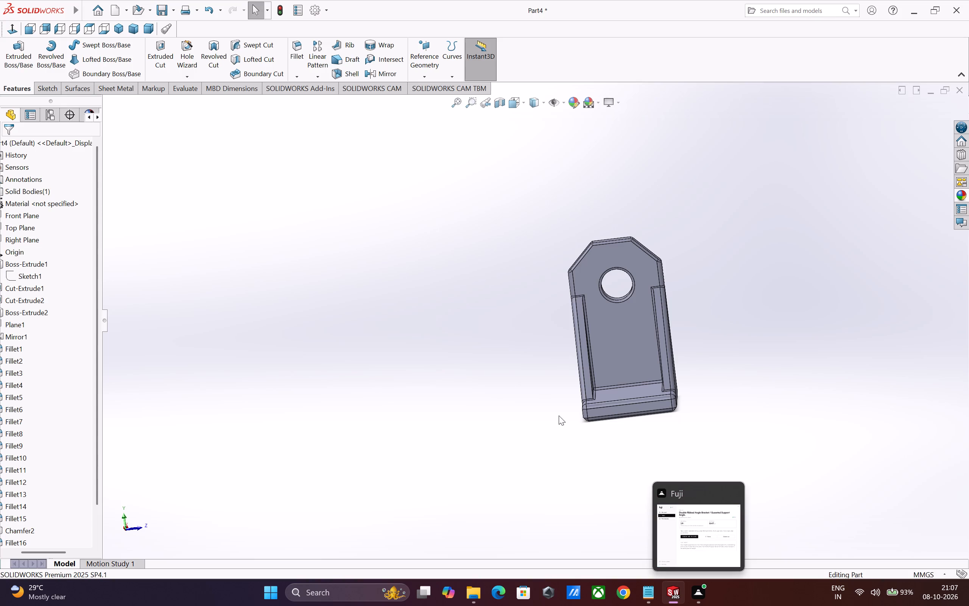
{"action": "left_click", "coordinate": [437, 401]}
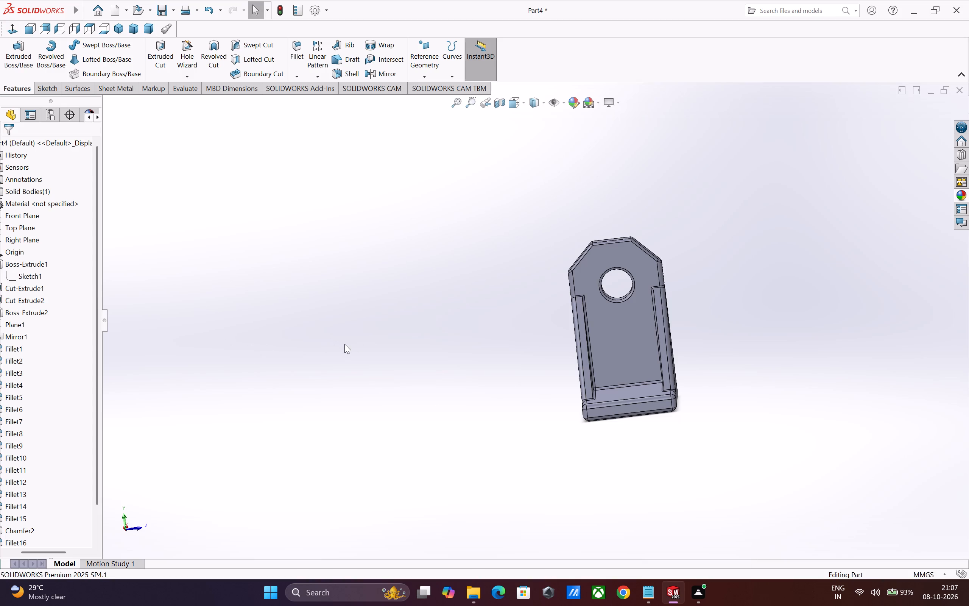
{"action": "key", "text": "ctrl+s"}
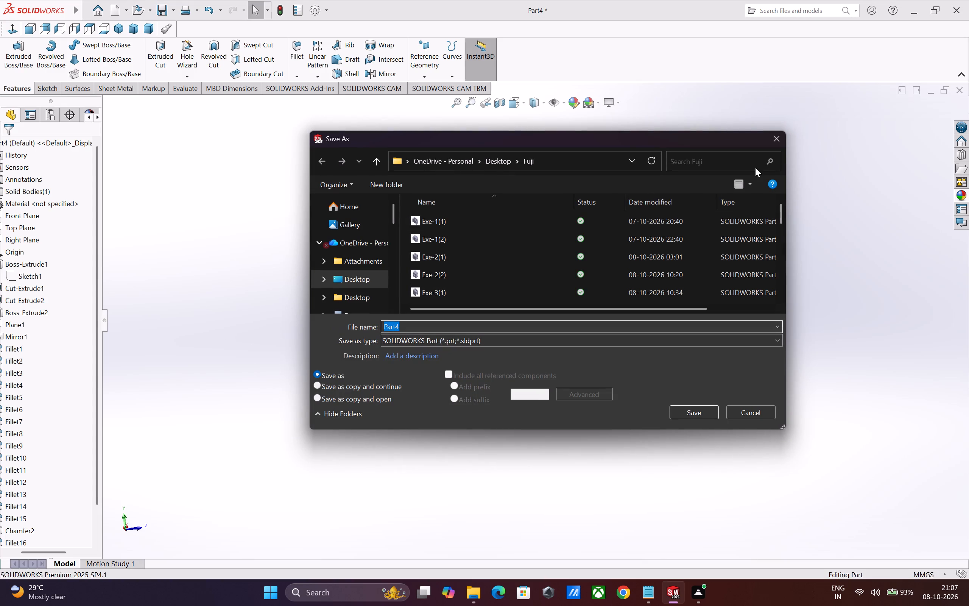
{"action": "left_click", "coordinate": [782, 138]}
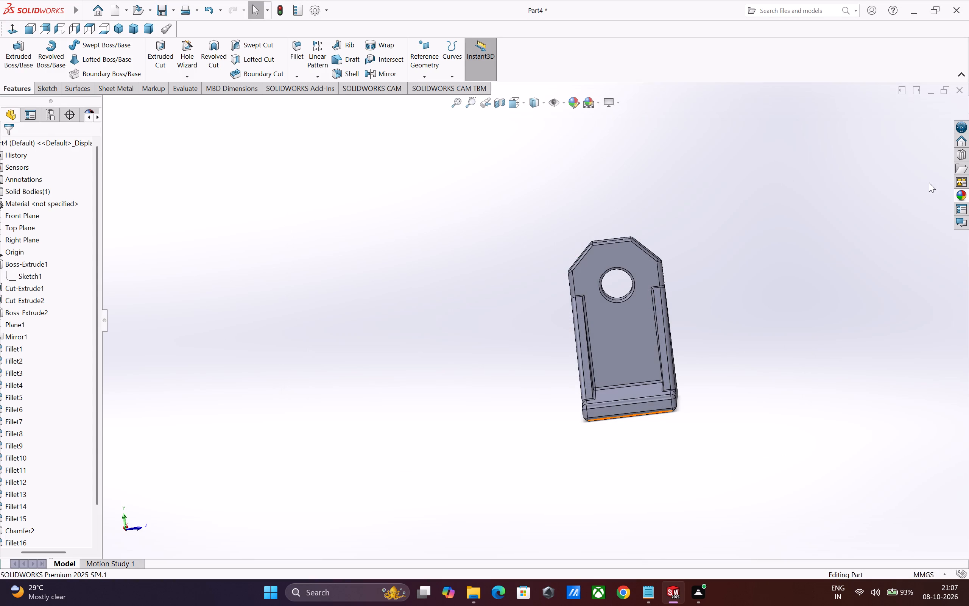
Apply the brushed bronze appearance to the whole bracket.
{"action": "left_click", "coordinate": [961, 193]}
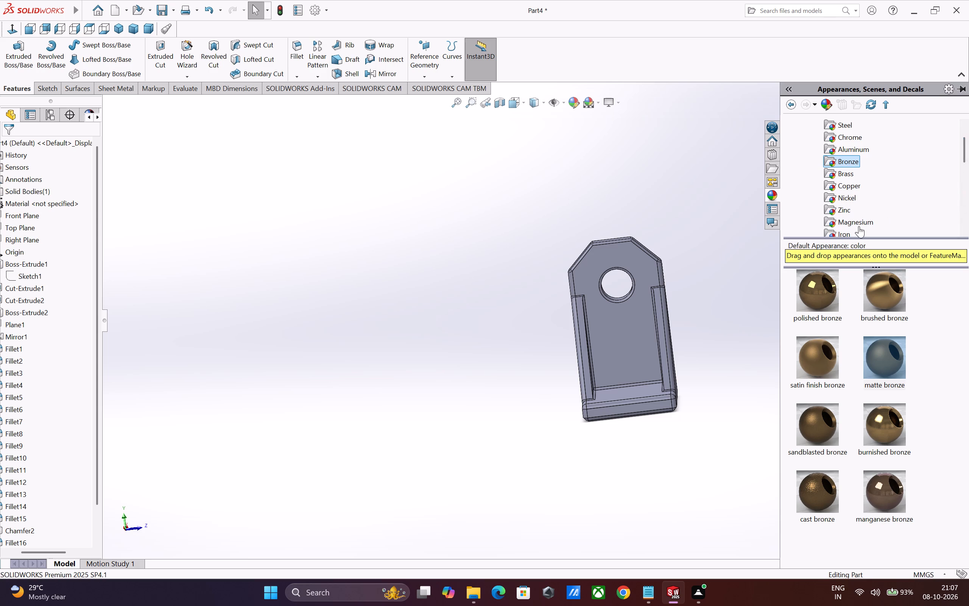
{"action": "double_click", "coordinate": [883, 285]}
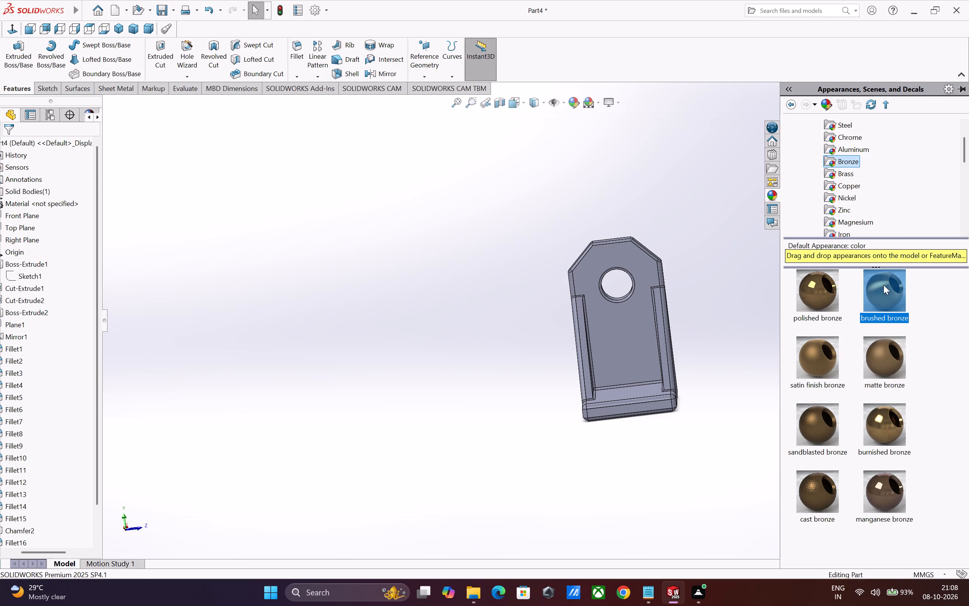
{"action": "left_click", "coordinate": [344, 167]}
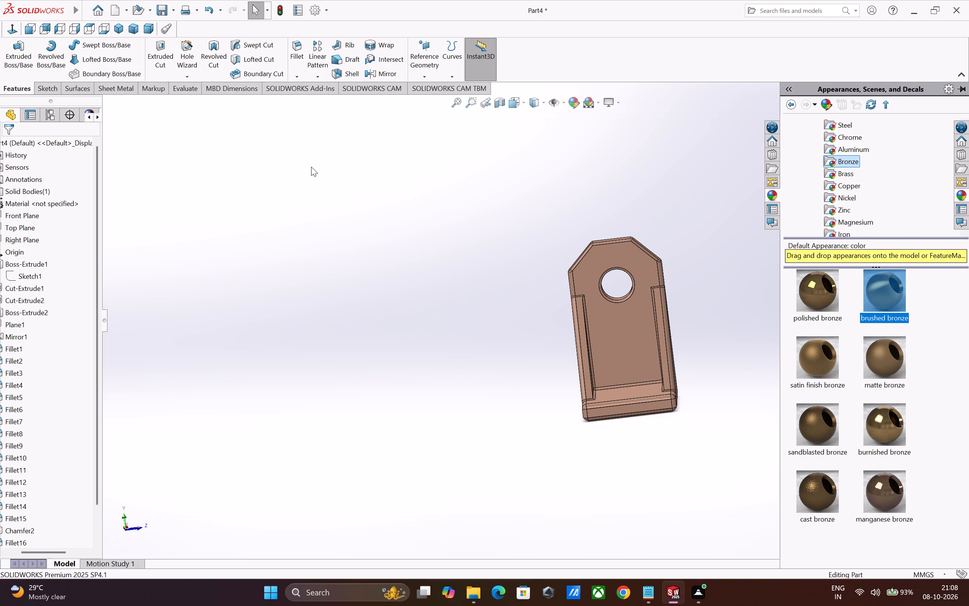
Select the whole part and change its brushed bronze appearance colour to bright blue, RGB 16, 175, 255.
{"action": "scroll", "coordinate": [37, 248], "scroll_direction": "up", "scroll_amount": 3}
{"action": "scroll", "coordinate": [60, 269], "scroll_direction": "up", "scroll_amount": 2}
{"action": "scroll", "coordinate": [46, 362], "scroll_direction": "down", "scroll_amount": 9}
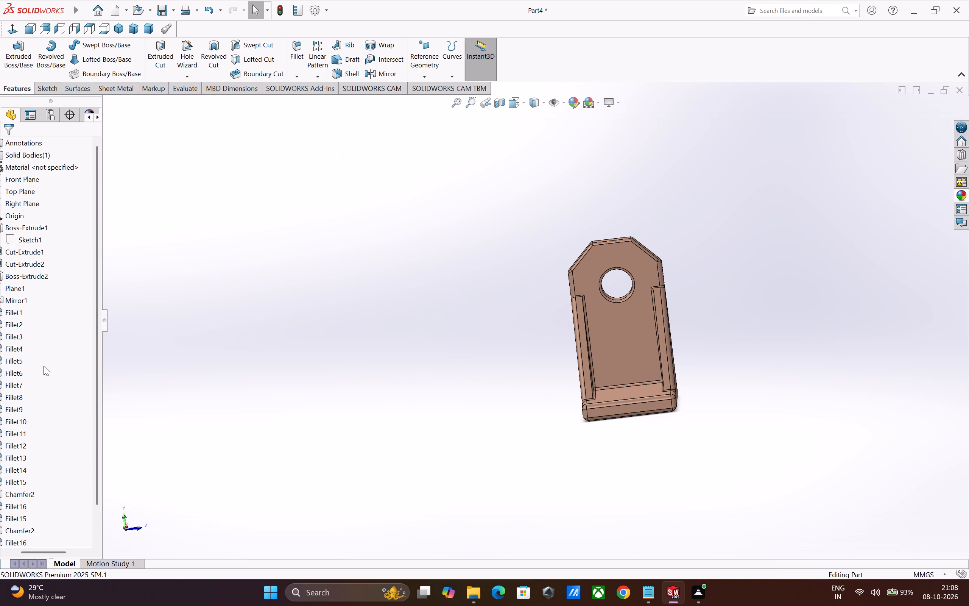
{"action": "scroll", "coordinate": [30, 496], "scroll_direction": "up", "scroll_amount": 1}
{"action": "scroll", "coordinate": [38, 538], "scroll_direction": "down", "scroll_amount": 5}
{"action": "scroll", "coordinate": [39, 549], "scroll_direction": "up", "scroll_amount": 2}
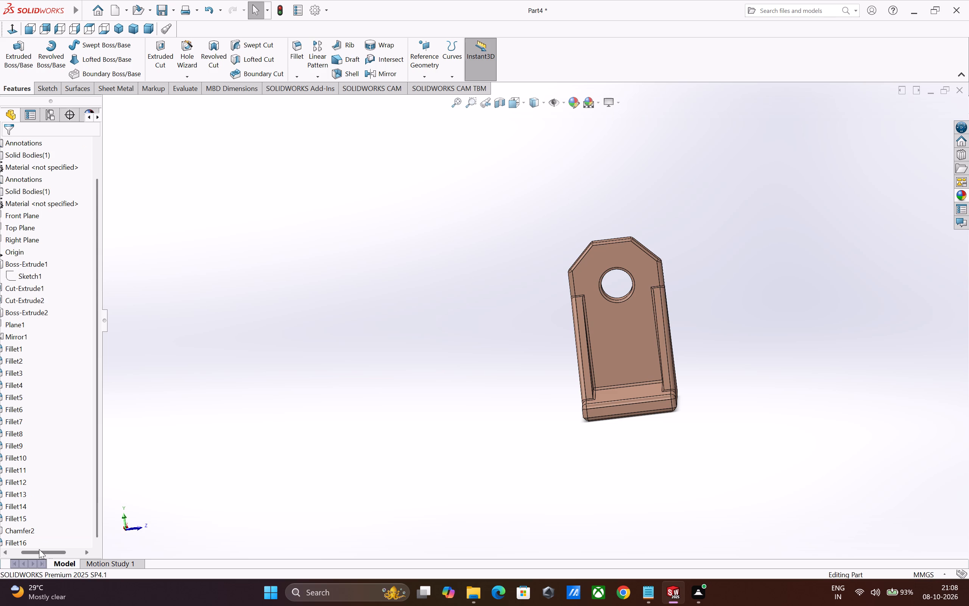
{"action": "scroll", "coordinate": [39, 551], "scroll_direction": "down", "scroll_amount": 3}
{"action": "triple_click", "coordinate": [7, 552]}
{"action": "triple_click", "coordinate": [7, 552]}
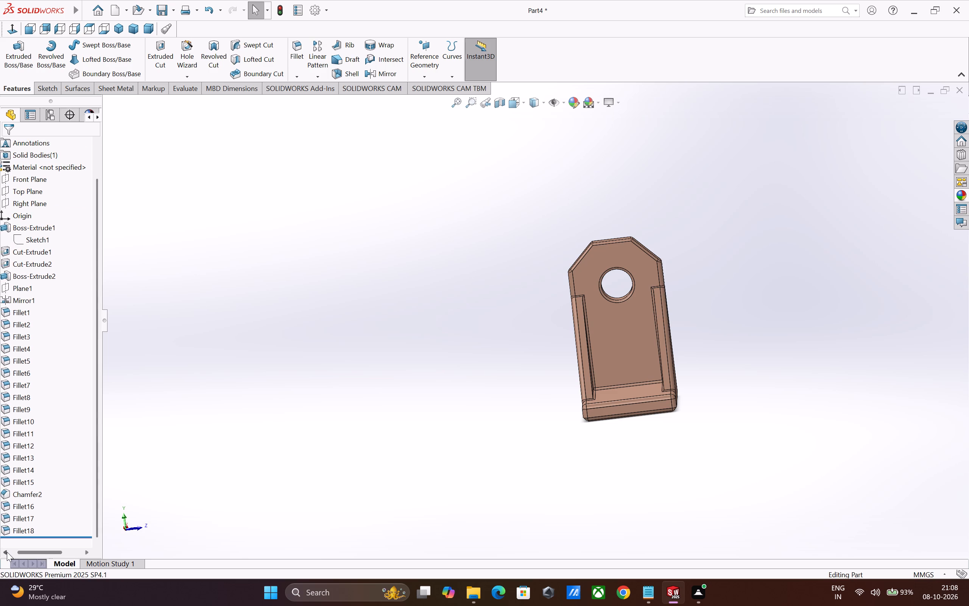
{"action": "triple_click", "coordinate": [7, 552]}
{"action": "triple_click", "coordinate": [6, 551]}
{"action": "triple_click", "coordinate": [6, 550]}
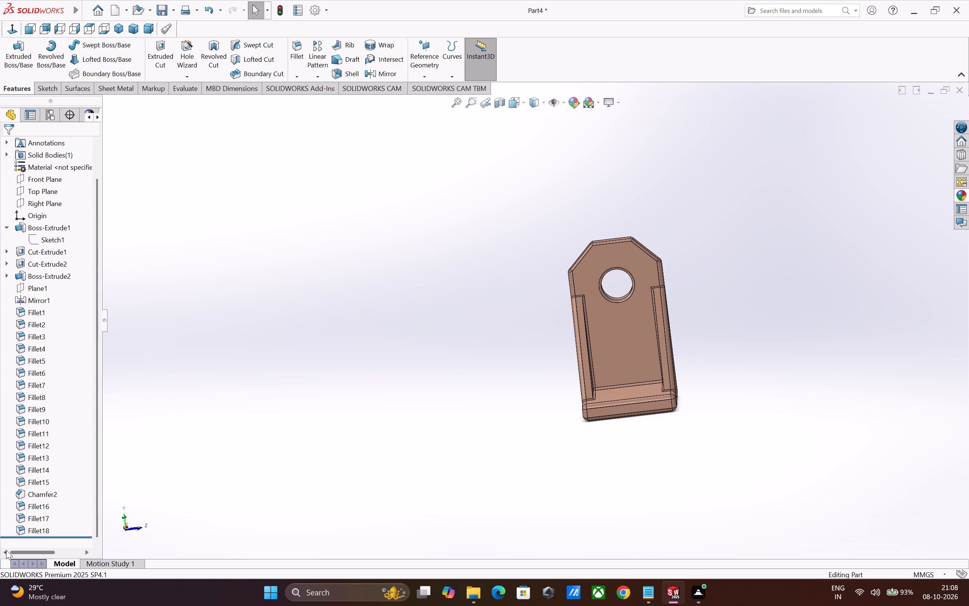
{"action": "scroll", "coordinate": [85, 392], "scroll_direction": "up", "scroll_amount": 2}
{"action": "scroll", "coordinate": [58, 360], "scroll_direction": "up", "scroll_amount": 3}
{"action": "left_click", "coordinate": [50, 146]}
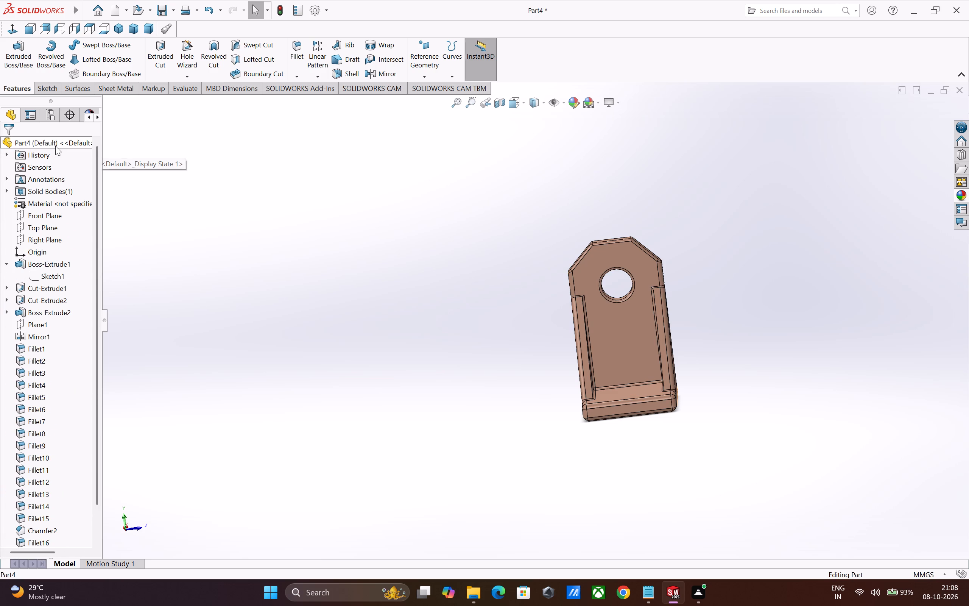
{"action": "left_click", "coordinate": [573, 101]}
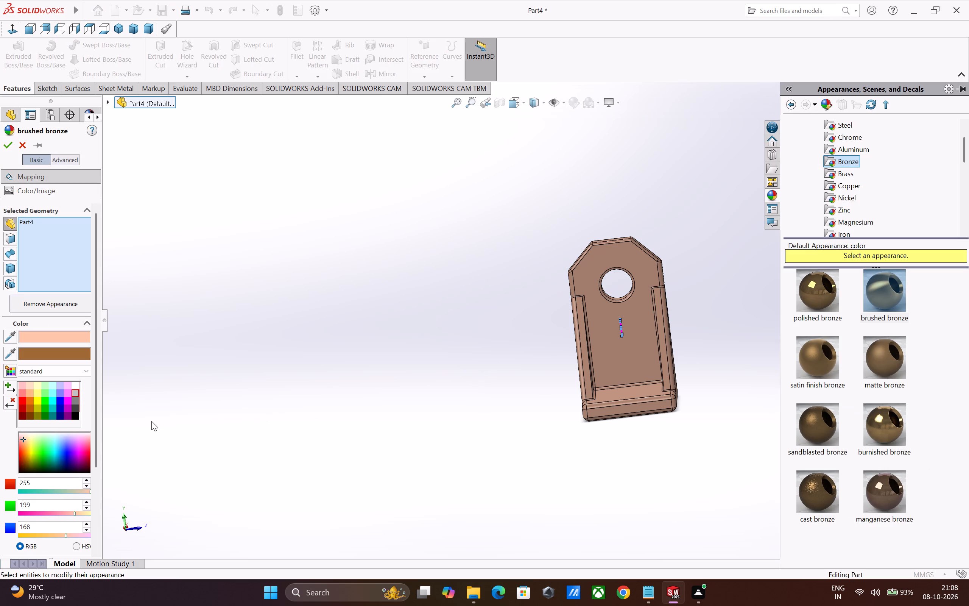
{"action": "left_click_drag", "start_coordinate": [45, 440], "coordinate": [47, 438]}
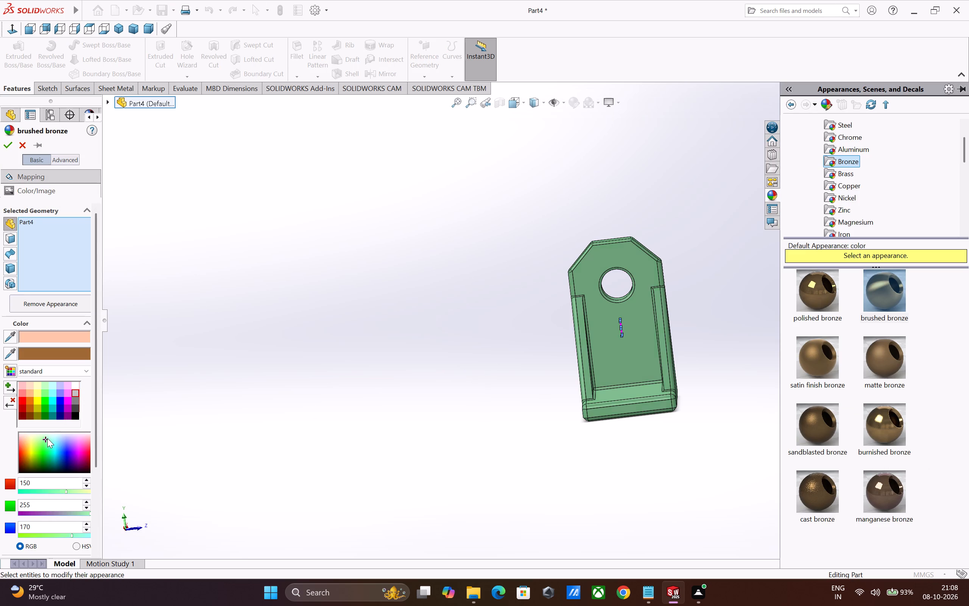
{"action": "left_click_drag", "start_coordinate": [47, 438], "coordinate": [52, 441]}
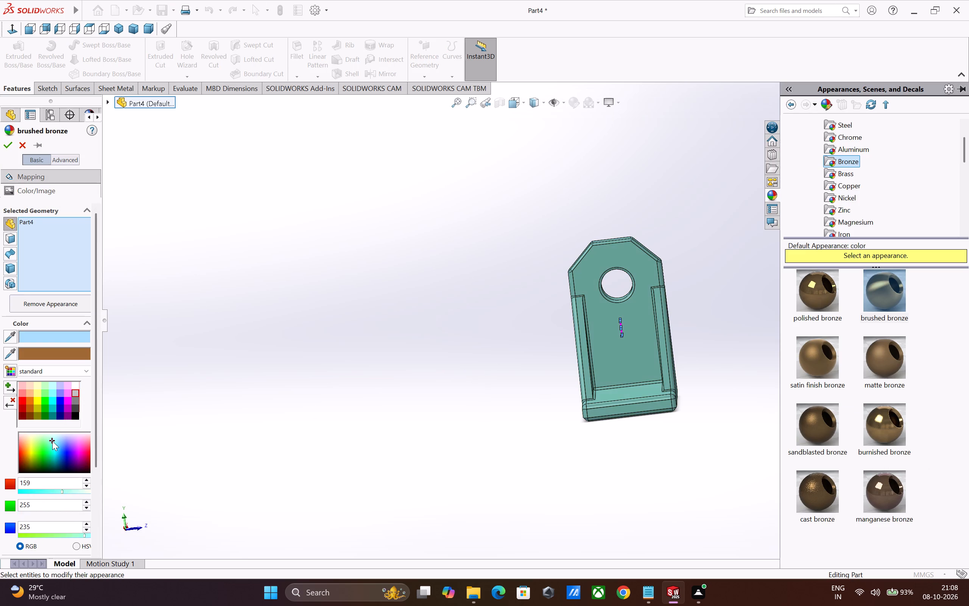
{"action": "left_click_drag", "start_coordinate": [52, 441], "coordinate": [59, 451]}
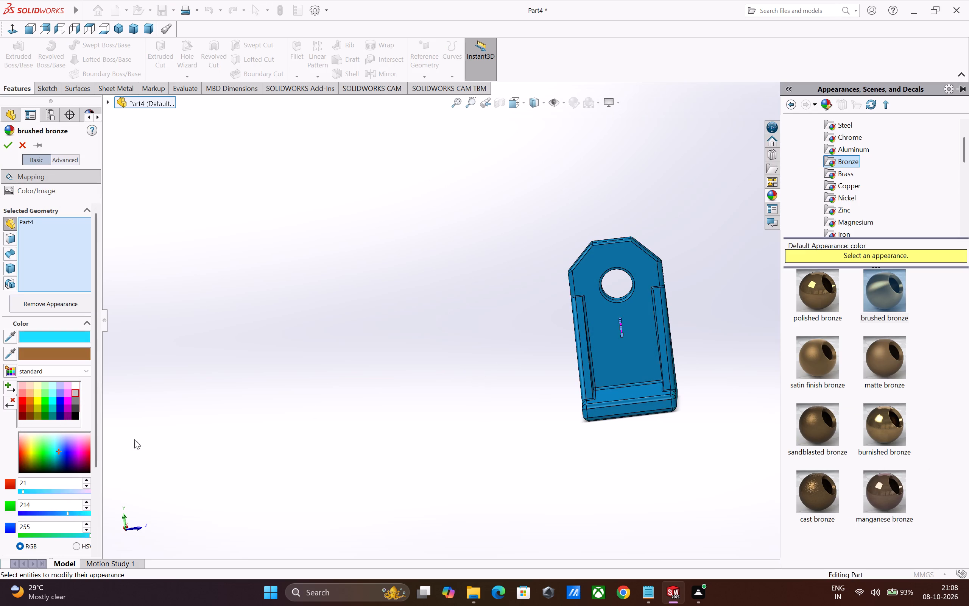
{"action": "left_click", "coordinate": [194, 417]}
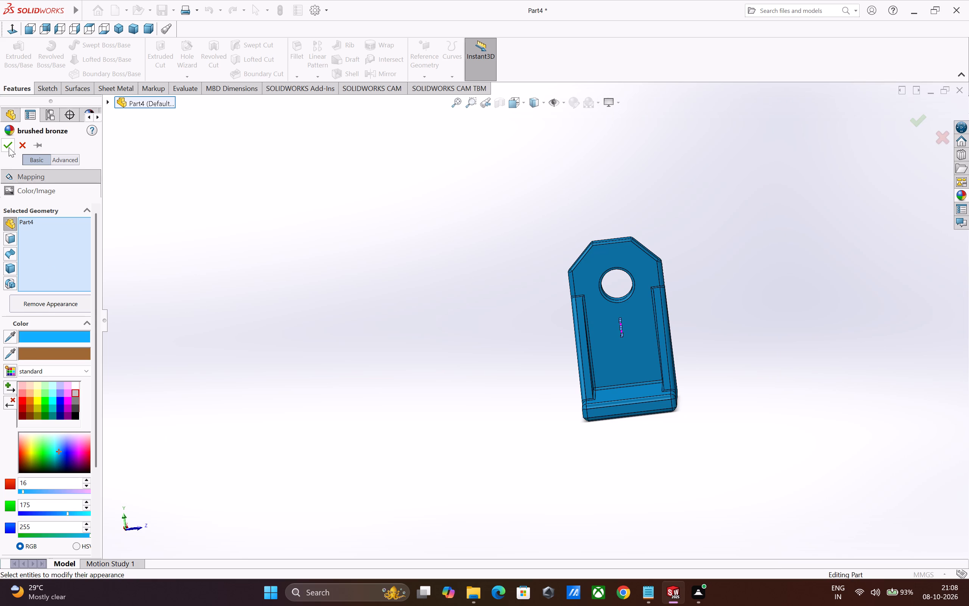
{"action": "left_click", "coordinate": [9, 147]}
Inspect the recoloured bracket's front, ribs and base from several angles and distances.
{"action": "left_click_drag", "start_coordinate": [368, 328], "coordinate": [372, 331]}
{"action": "middle_click_drag", "start_coordinate": [498, 403], "coordinate": [474, 465]}
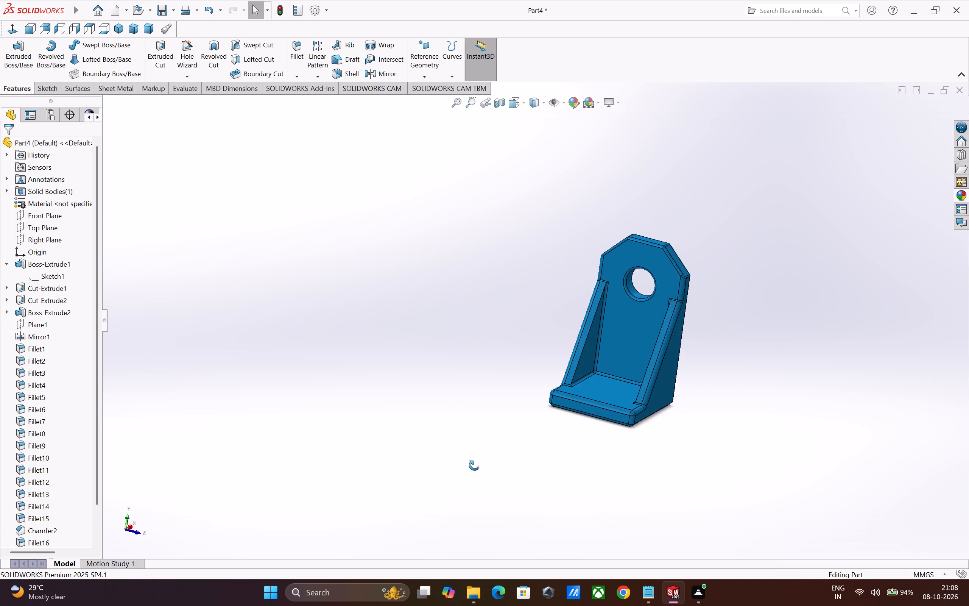
{"action": "middle_click_drag", "start_coordinate": [474, 465], "coordinate": [511, 459]}
{"action": "scroll", "coordinate": [448, 444], "scroll_direction": "up", "scroll_amount": 2}
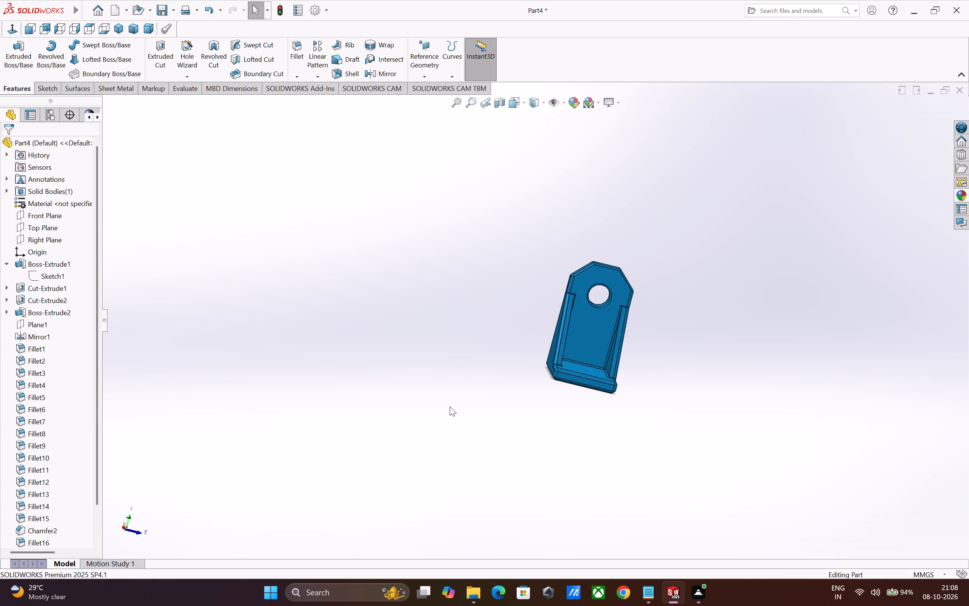
{"action": "scroll", "coordinate": [450, 406], "scroll_direction": "down", "scroll_amount": 1}
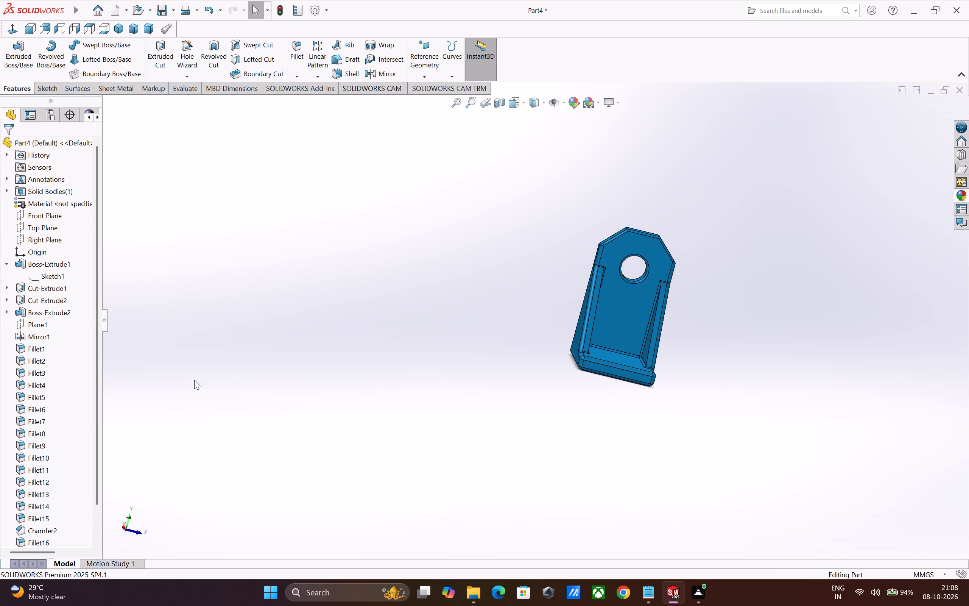
{"action": "scroll", "coordinate": [615, 366], "scroll_direction": "down", "scroll_amount": 2}
{"action": "middle_click_drag", "start_coordinate": [710, 414], "coordinate": [680, 435]}
{"action": "scroll", "coordinate": [533, 372], "scroll_direction": "up", "scroll_amount": 1}
{"action": "scroll", "coordinate": [507, 336], "scroll_direction": "down", "scroll_amount": 2}
{"action": "scroll", "coordinate": [564, 309], "scroll_direction": "down", "scroll_amount": 1}
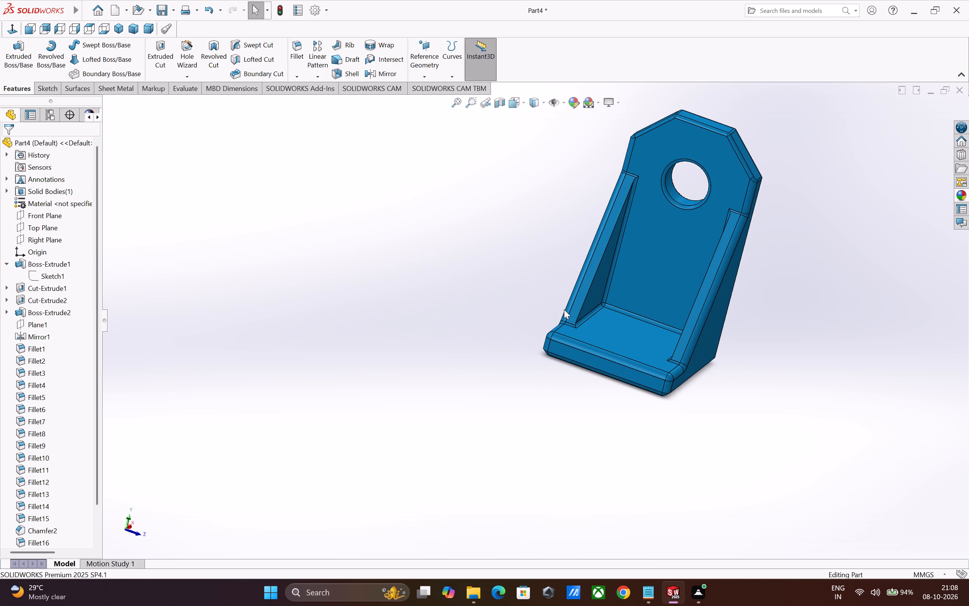
Save the part as Exe-12 in the Fuji folder, following the naming of the existing Exe files.
{"action": "key", "text": "ctrl+s"}
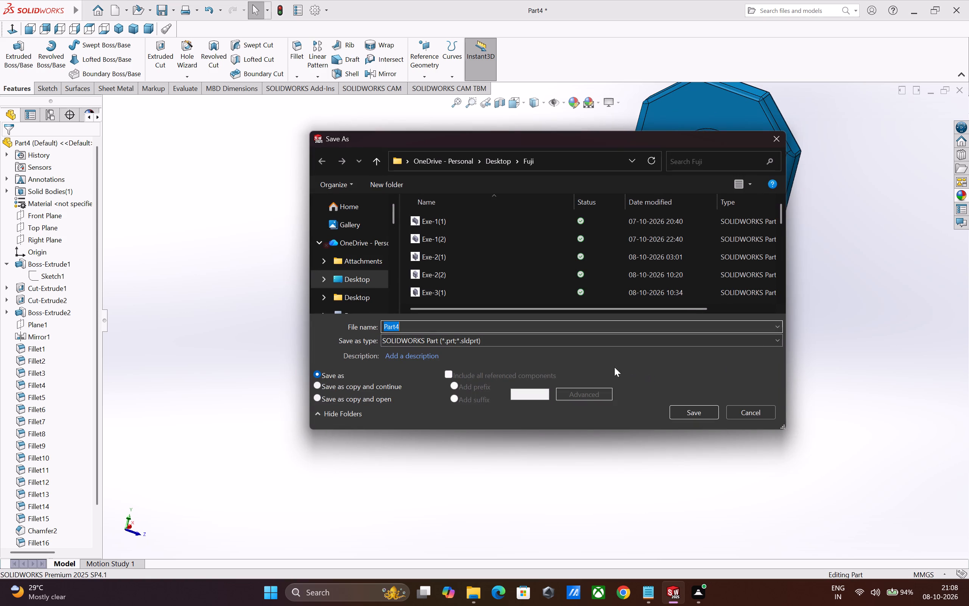
{"action": "scroll", "coordinate": [481, 284], "scroll_direction": "down", "scroll_amount": 8}
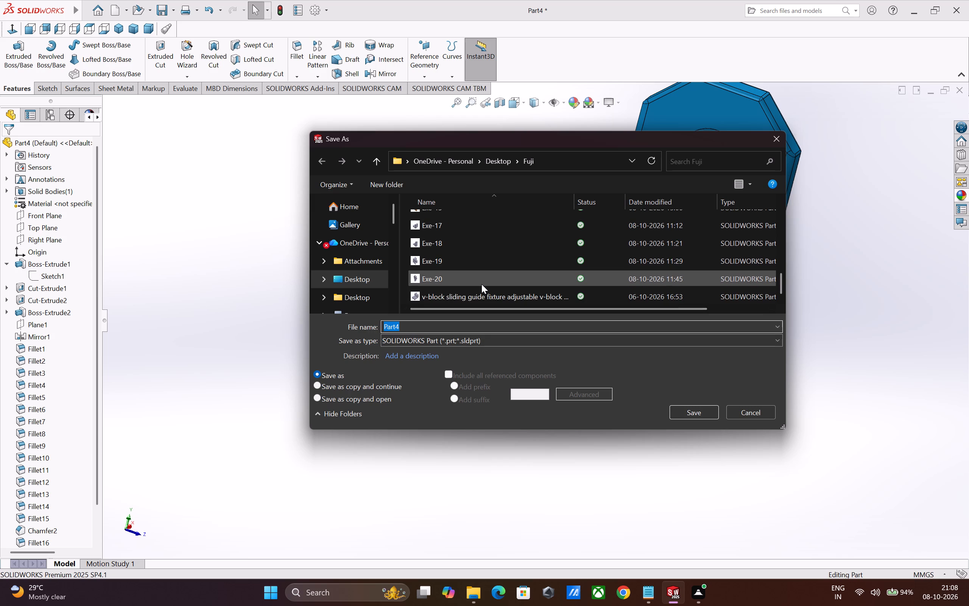
{"action": "scroll", "coordinate": [481, 284], "scroll_direction": "up", "scroll_amount": 2}
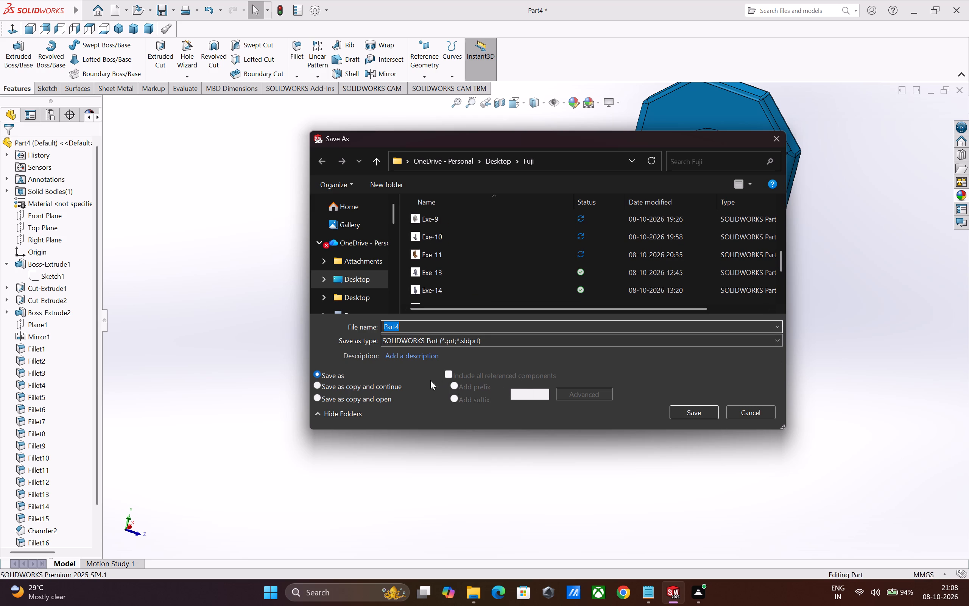
{"action": "left_click", "coordinate": [447, 272]}
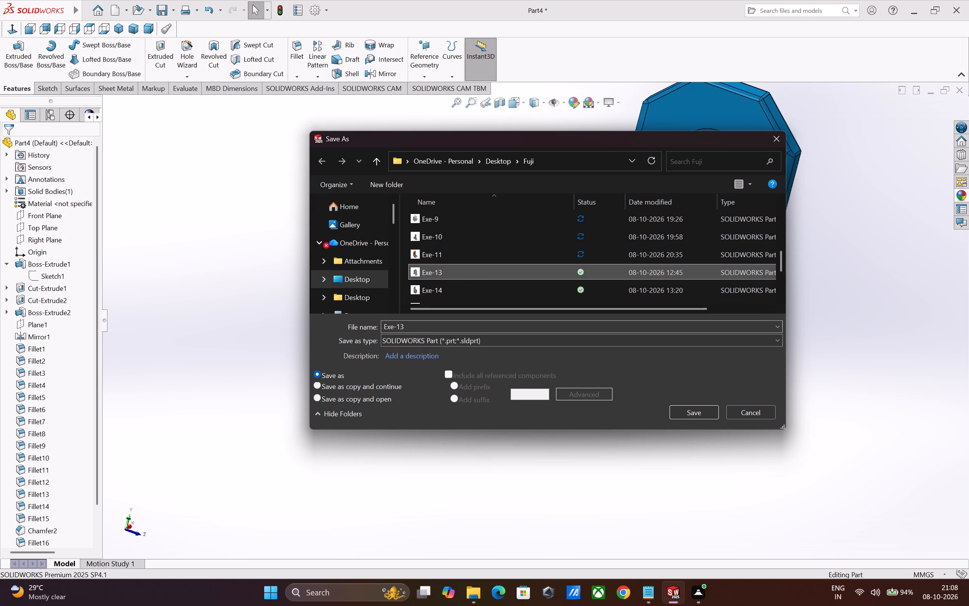
{"action": "double_click", "coordinate": [418, 327]}
{"action": "left_click", "coordinate": [418, 328]}
{"action": "key", "text": "BackSpace"}
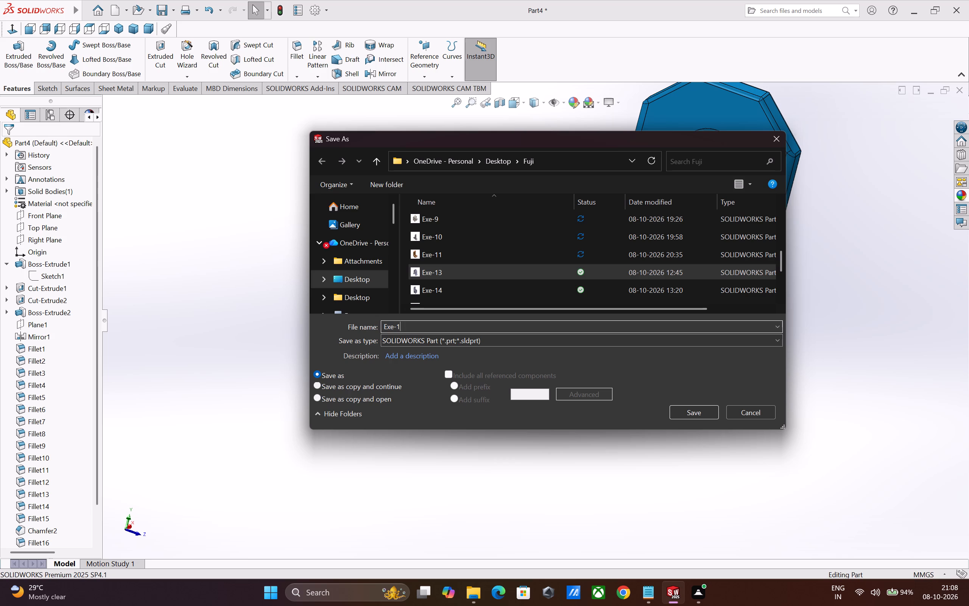
{"action": "key", "text": "2"}
{"action": "key", "text": "Return"}
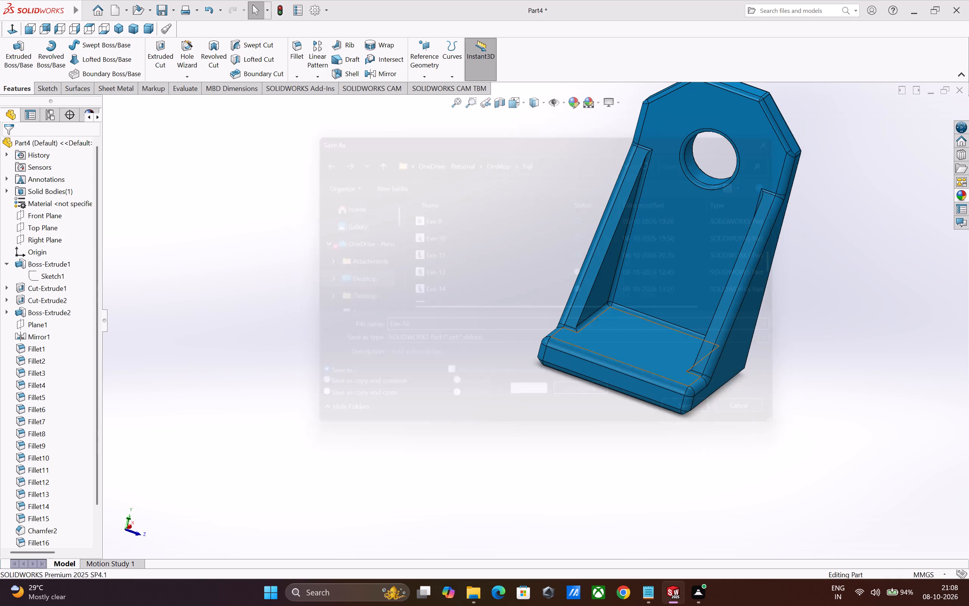
Save a copy of the bracket as a PDF named Exe-12 in the Fuji folder.
{"action": "left_click", "coordinate": [170, 12]}
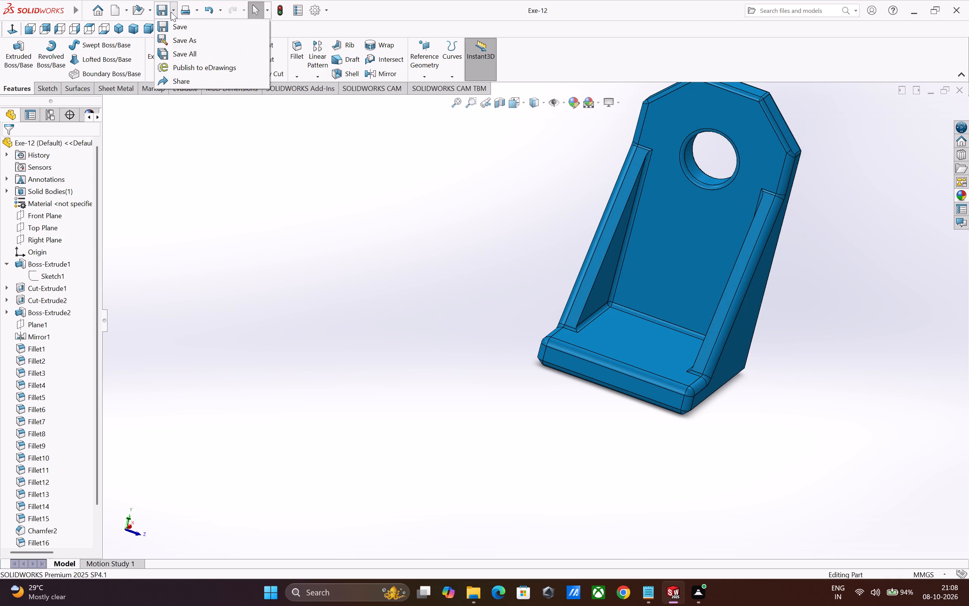
{"action": "left_click", "coordinate": [187, 41]}
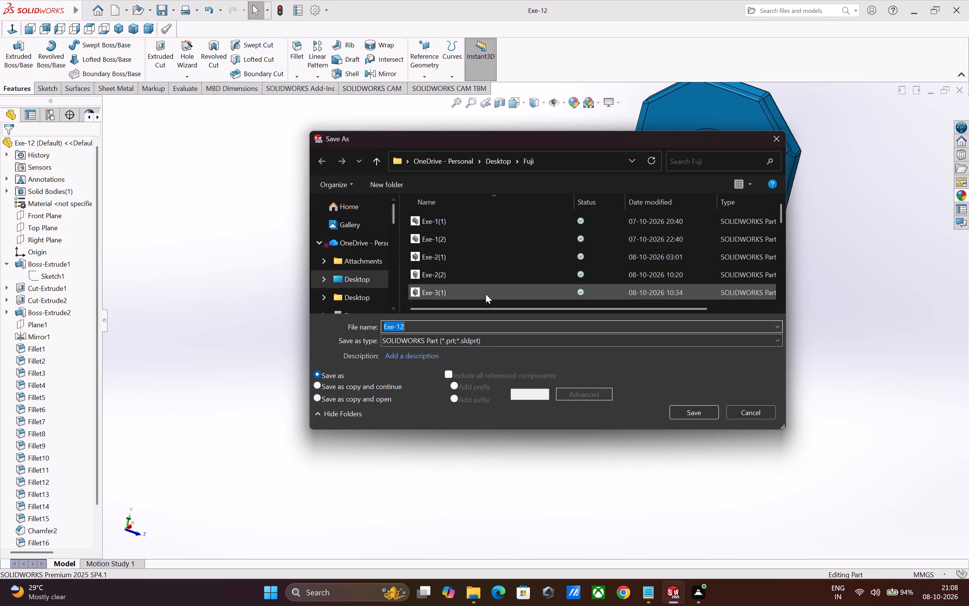
{"action": "left_click", "coordinate": [712, 344]}
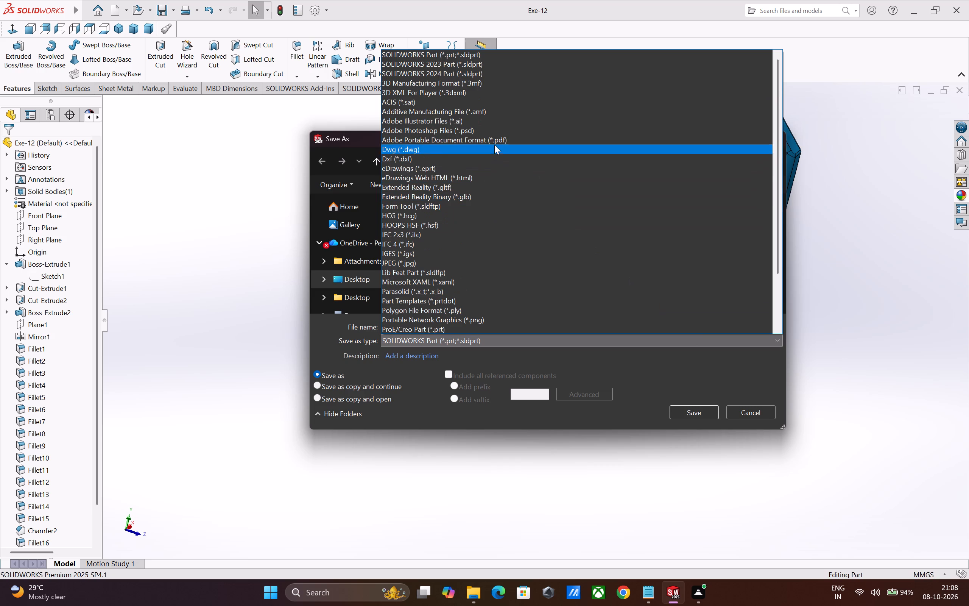
{"action": "left_click", "coordinate": [505, 140]}
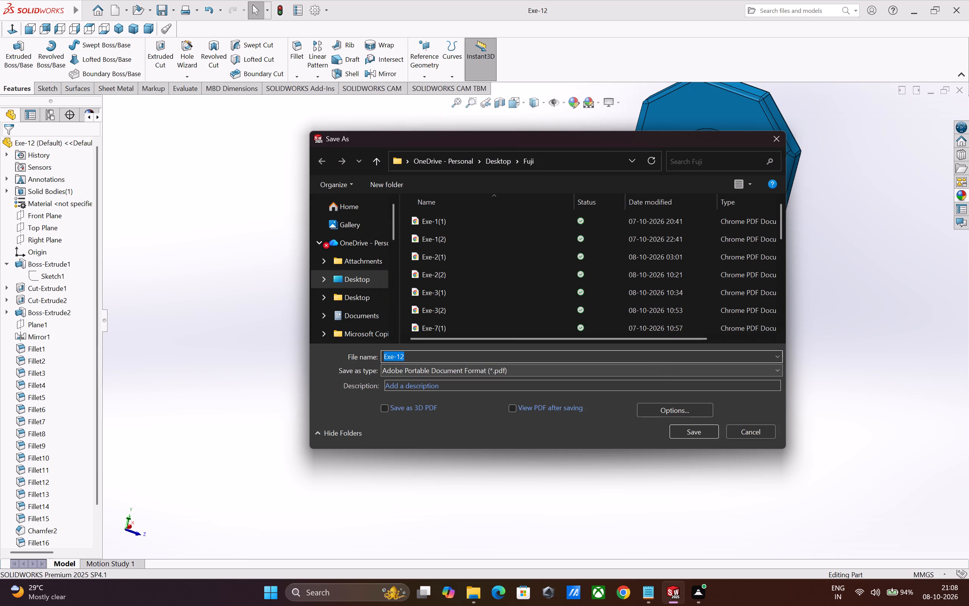
{"action": "left_click", "coordinate": [695, 428]}
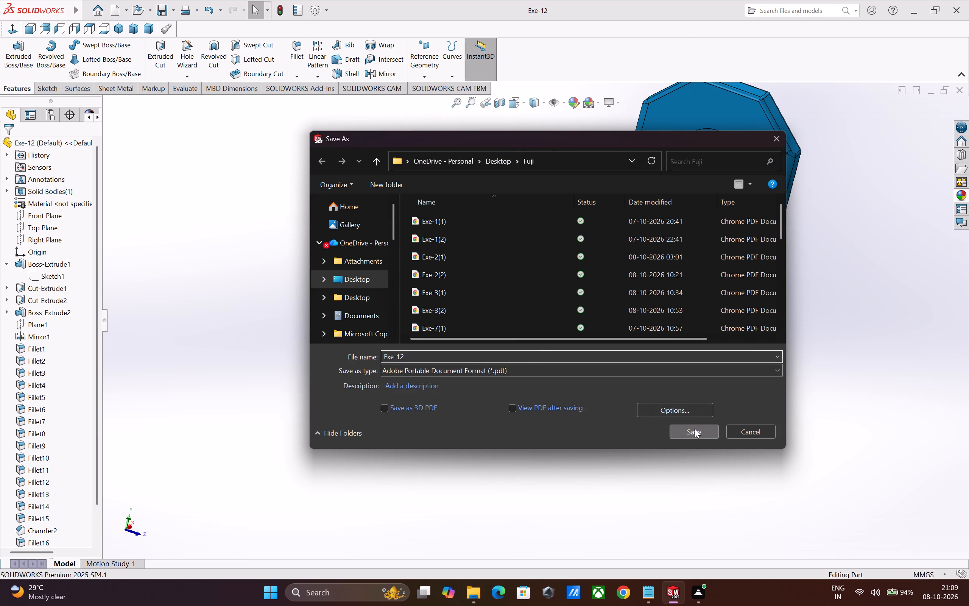